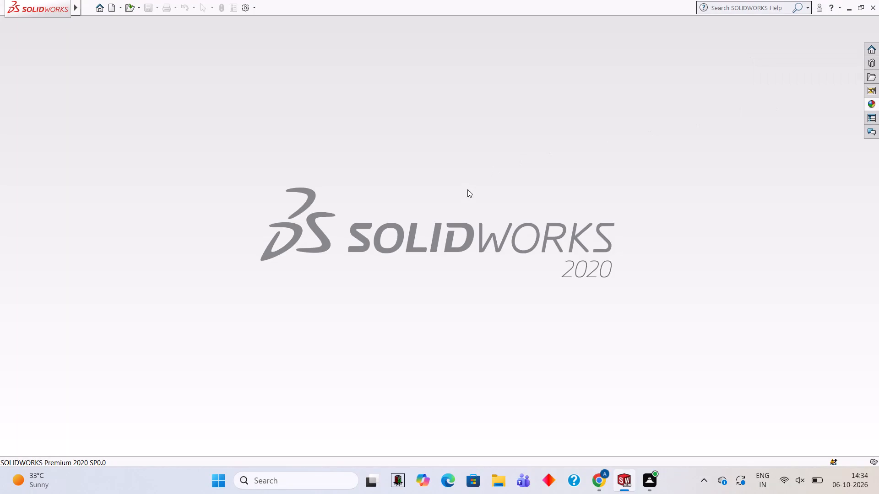
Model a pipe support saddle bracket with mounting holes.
Create a new part document.
{"action": "left_click", "coordinate": [113, 2]}
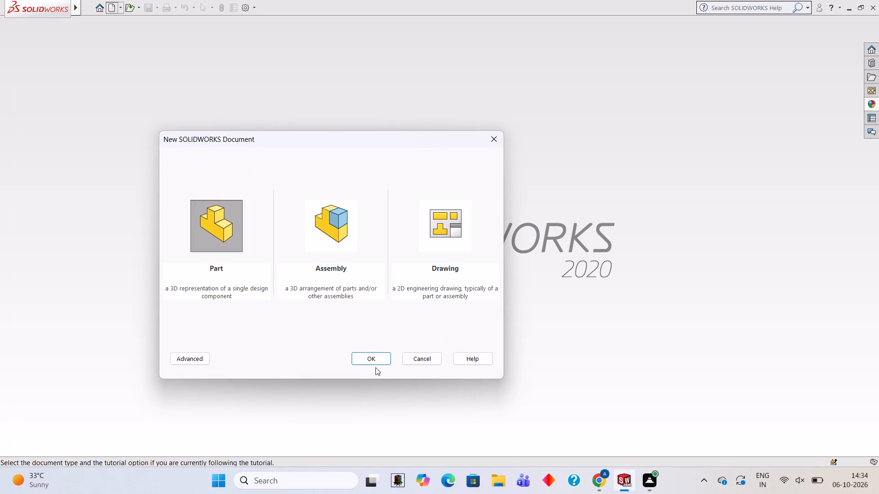
{"action": "left_click", "coordinate": [368, 363]}
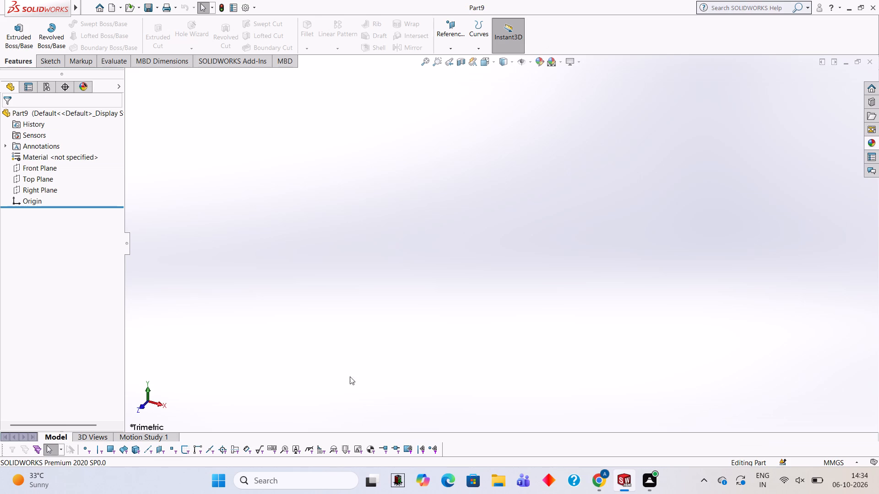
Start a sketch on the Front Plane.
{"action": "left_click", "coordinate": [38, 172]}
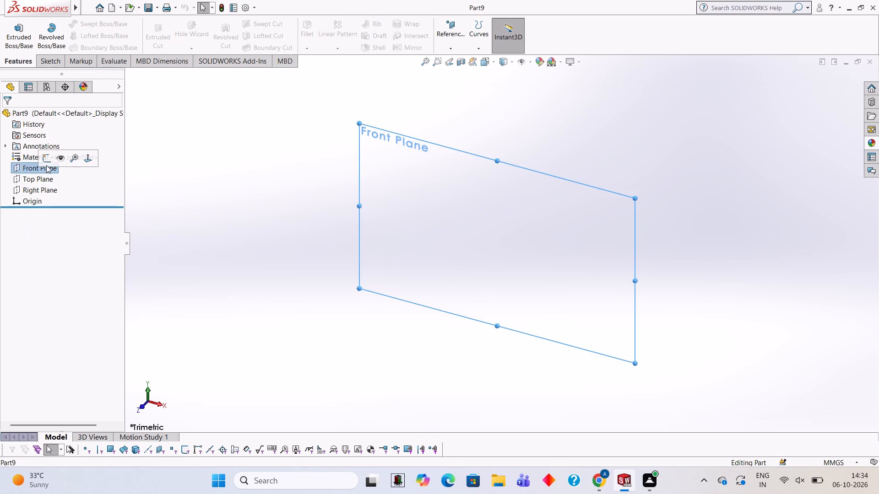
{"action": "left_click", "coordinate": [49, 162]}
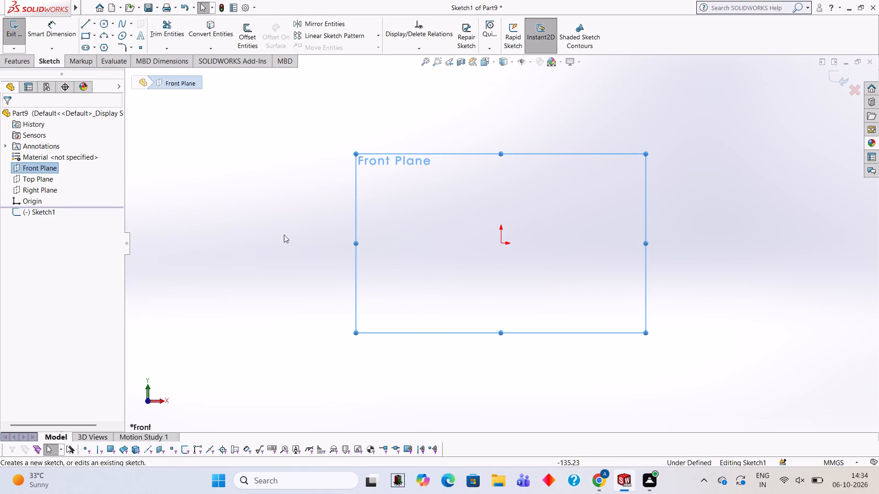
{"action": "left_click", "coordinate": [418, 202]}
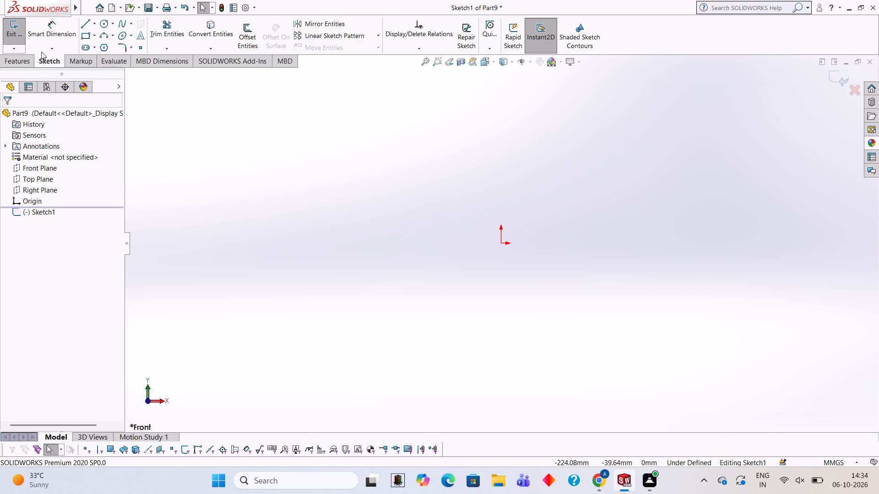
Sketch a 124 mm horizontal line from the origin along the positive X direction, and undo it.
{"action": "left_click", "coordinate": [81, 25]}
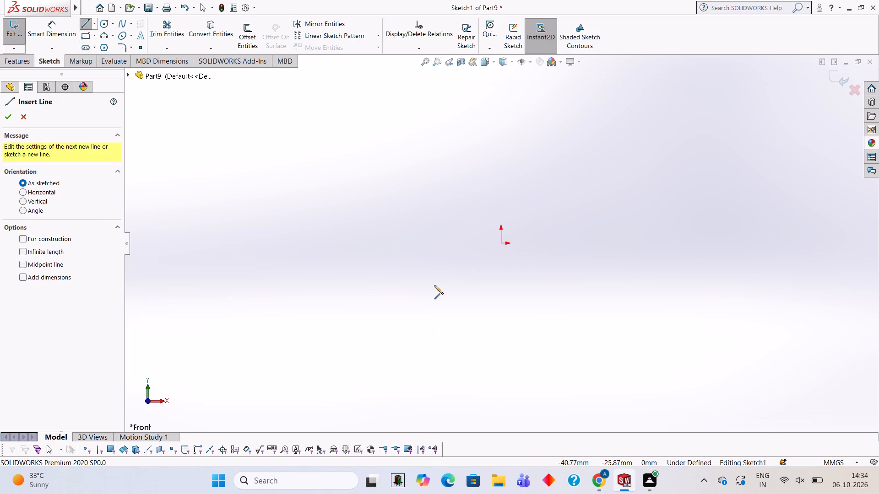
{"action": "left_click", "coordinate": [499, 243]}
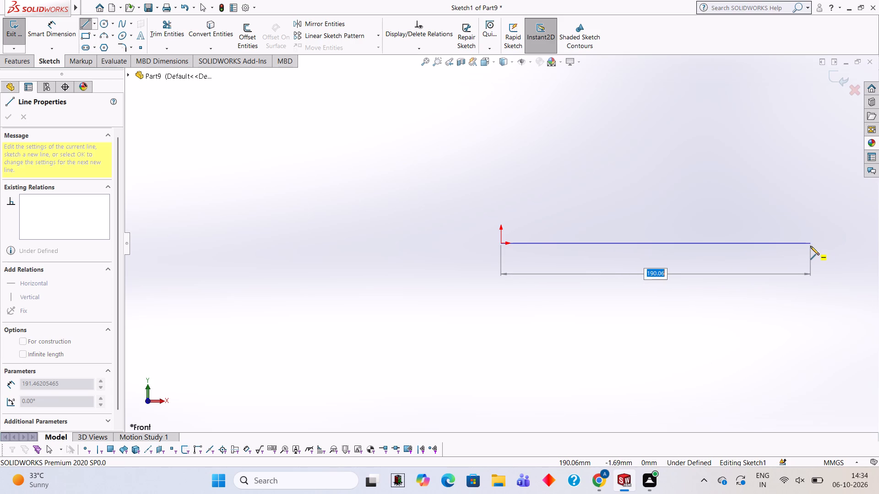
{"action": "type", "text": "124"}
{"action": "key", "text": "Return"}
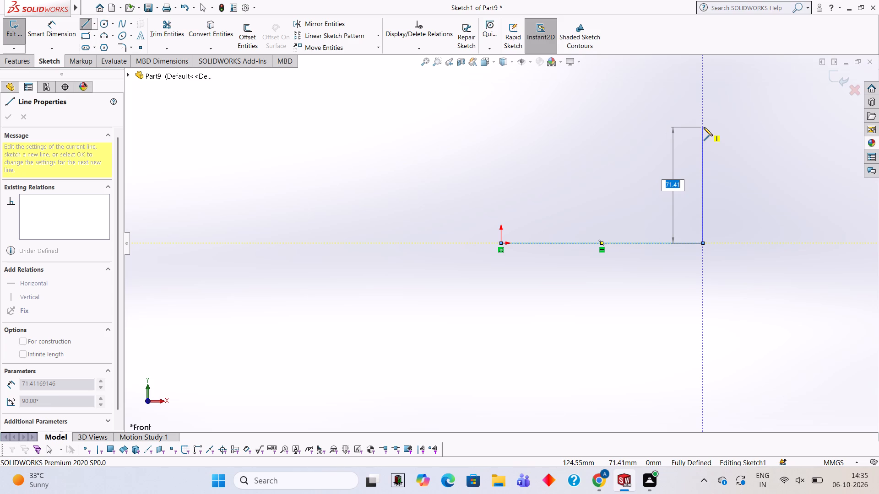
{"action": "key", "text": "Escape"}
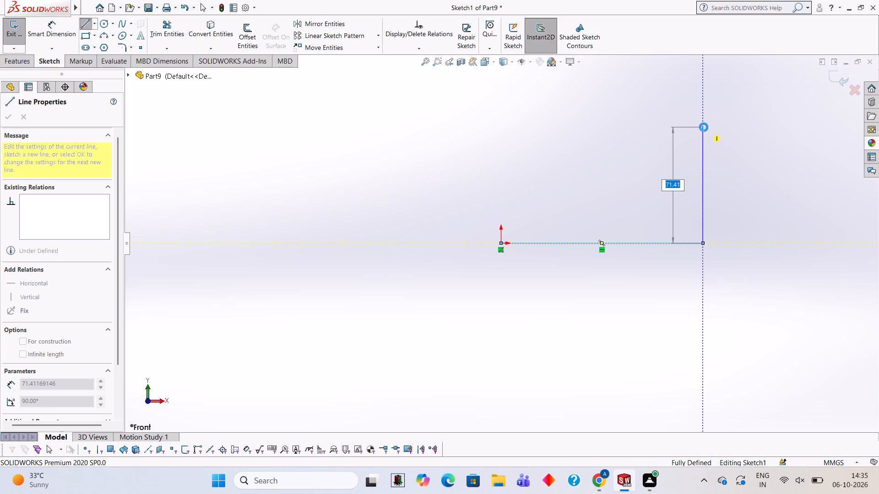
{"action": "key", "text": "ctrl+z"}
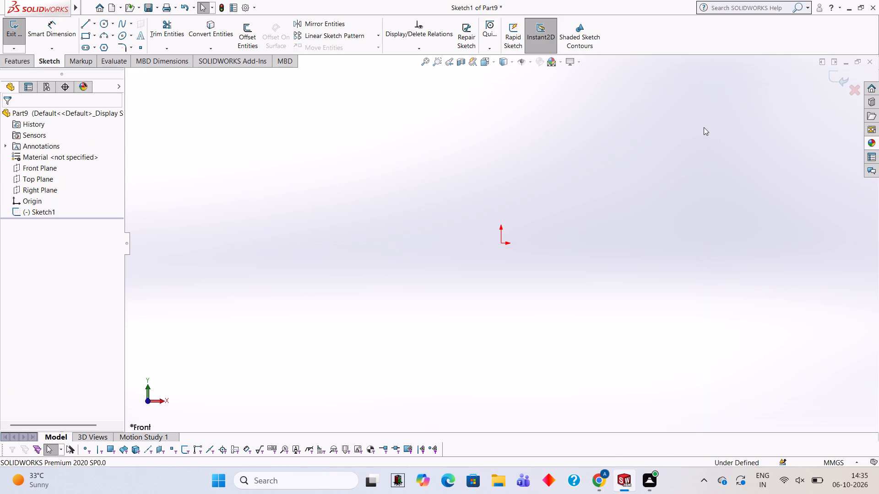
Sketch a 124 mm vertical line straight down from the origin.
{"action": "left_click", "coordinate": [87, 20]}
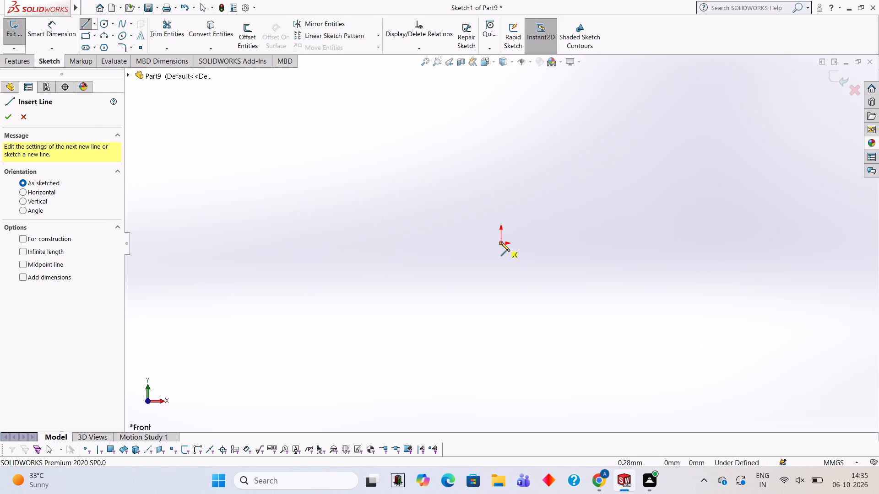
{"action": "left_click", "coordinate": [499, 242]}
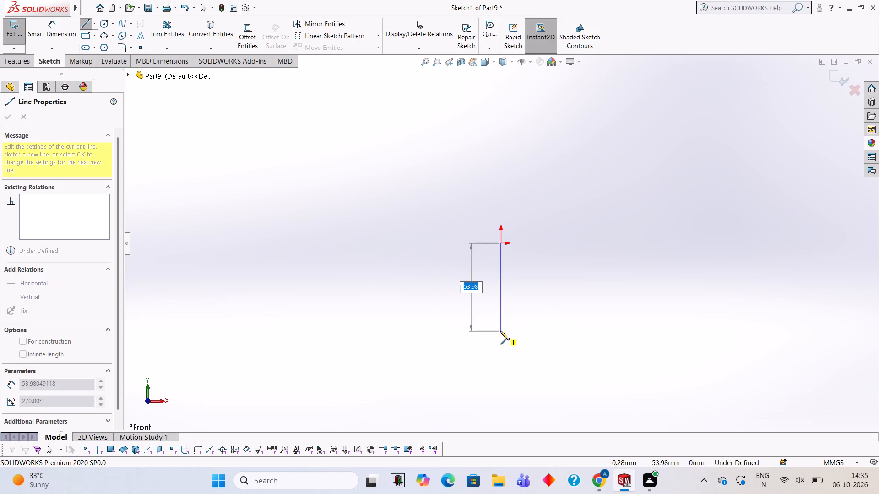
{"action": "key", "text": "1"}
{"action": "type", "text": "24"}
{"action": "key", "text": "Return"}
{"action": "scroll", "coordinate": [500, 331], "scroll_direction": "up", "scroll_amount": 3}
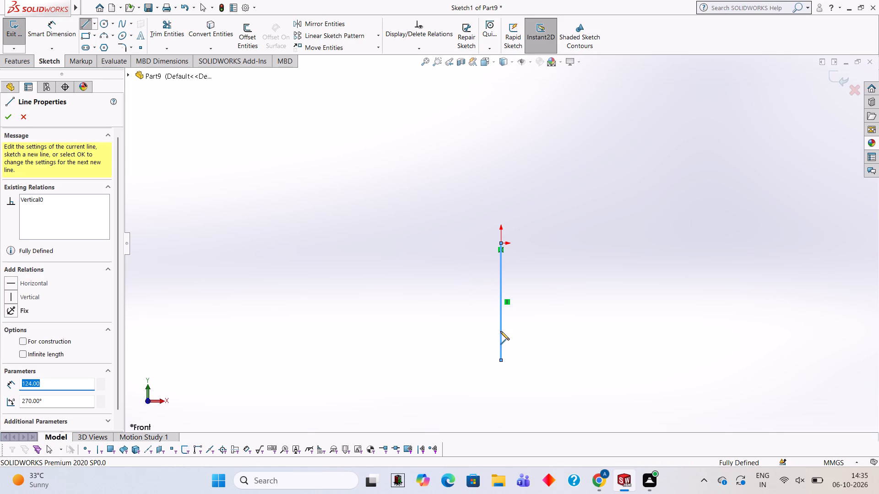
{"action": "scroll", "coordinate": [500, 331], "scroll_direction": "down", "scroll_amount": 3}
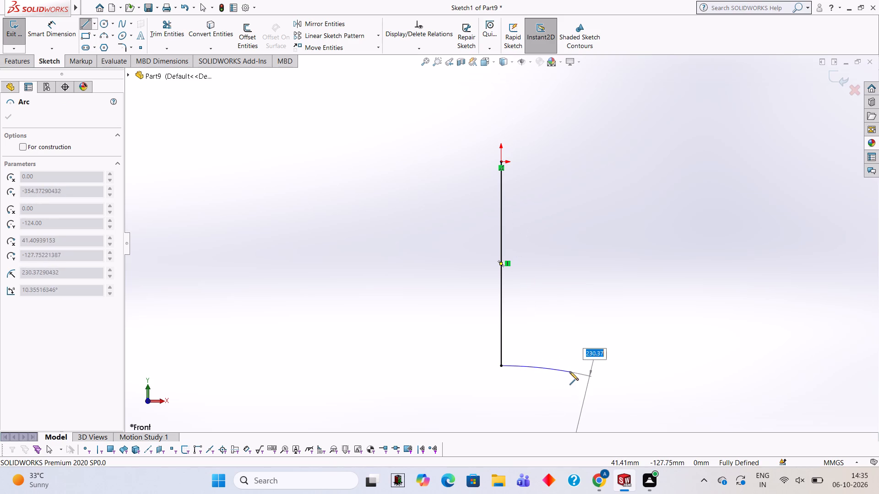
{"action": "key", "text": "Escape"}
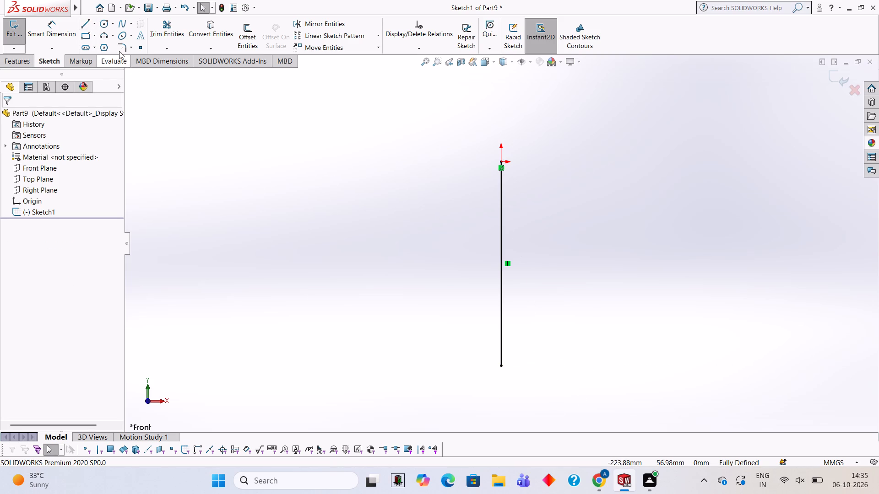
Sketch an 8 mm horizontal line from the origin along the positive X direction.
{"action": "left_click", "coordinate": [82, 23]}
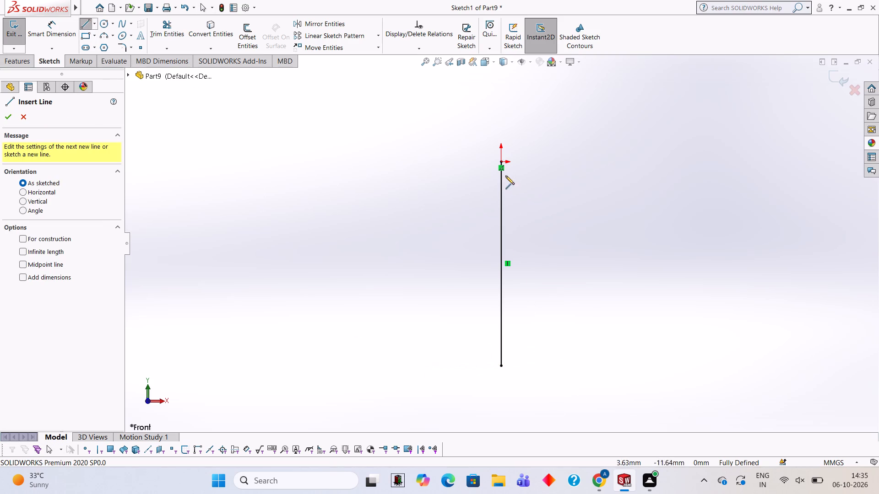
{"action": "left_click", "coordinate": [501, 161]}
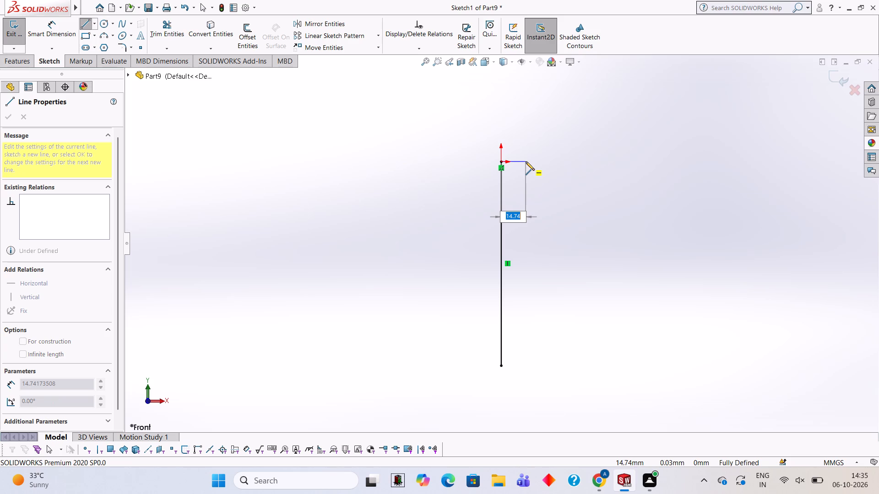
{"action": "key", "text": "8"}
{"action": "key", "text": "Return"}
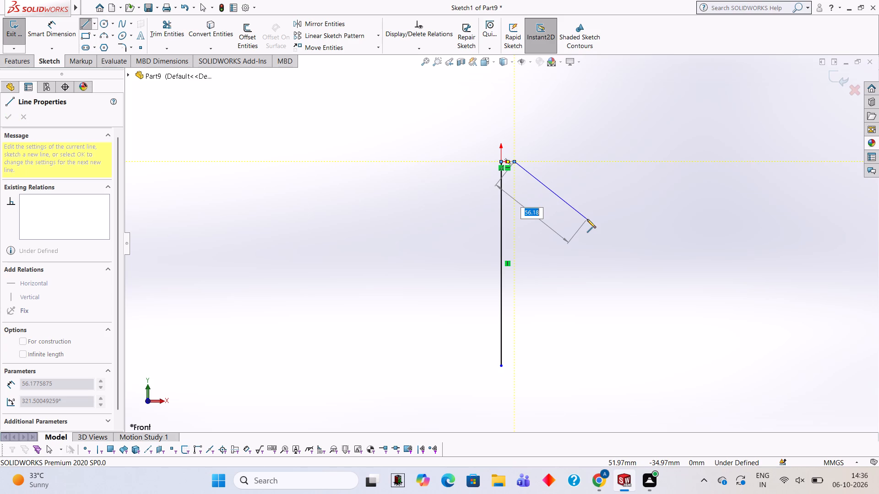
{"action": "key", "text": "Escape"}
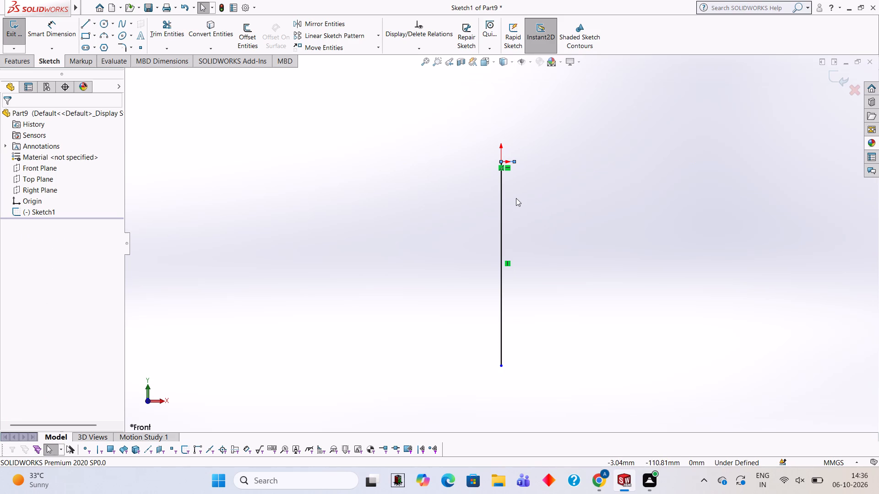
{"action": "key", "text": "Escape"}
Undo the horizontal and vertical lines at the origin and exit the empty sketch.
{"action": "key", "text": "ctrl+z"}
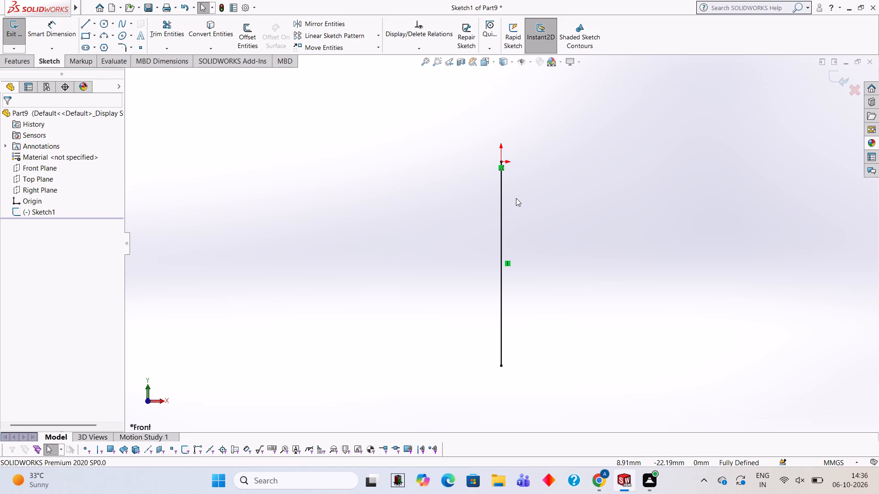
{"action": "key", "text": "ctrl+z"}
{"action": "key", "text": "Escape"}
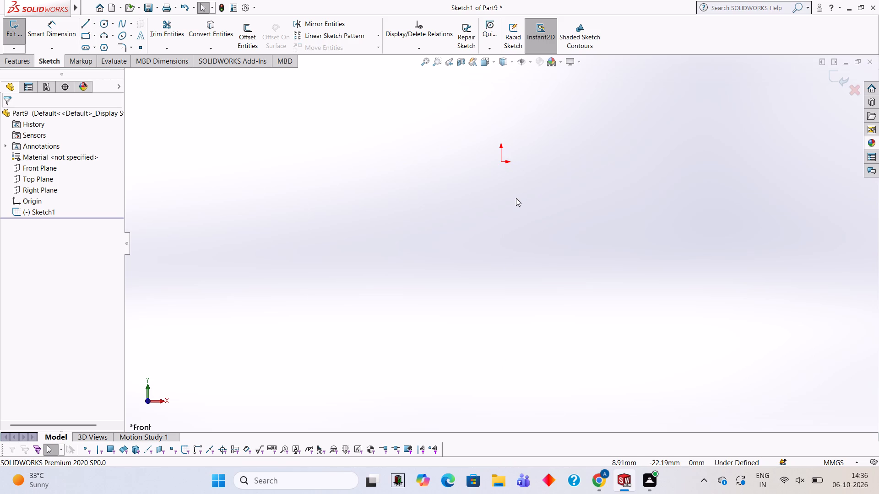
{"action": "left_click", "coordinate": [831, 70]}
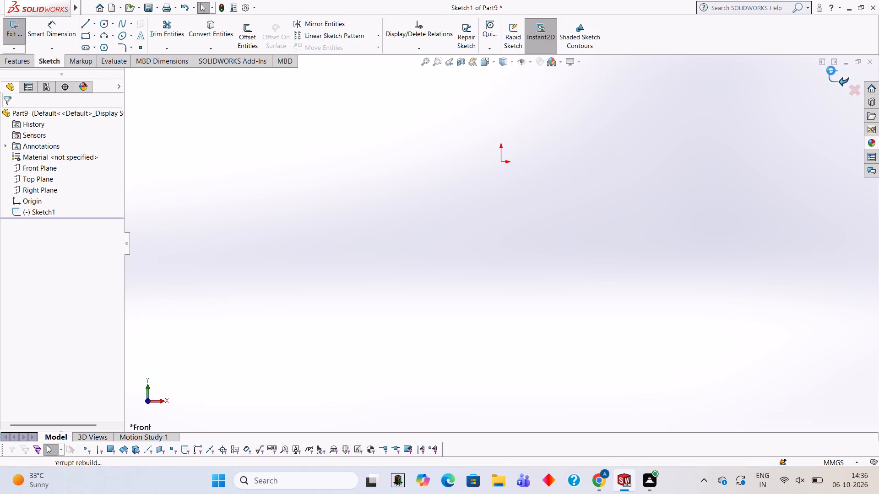
Start a new sketch on the Front Plane.
{"action": "left_click", "coordinate": [37, 163]}
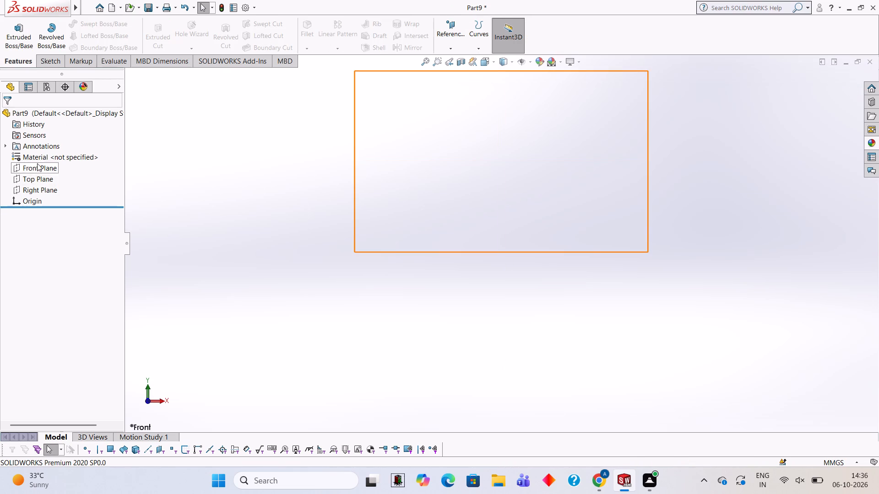
{"action": "left_click", "coordinate": [43, 155]}
{"action": "left_click", "coordinate": [378, 187]}
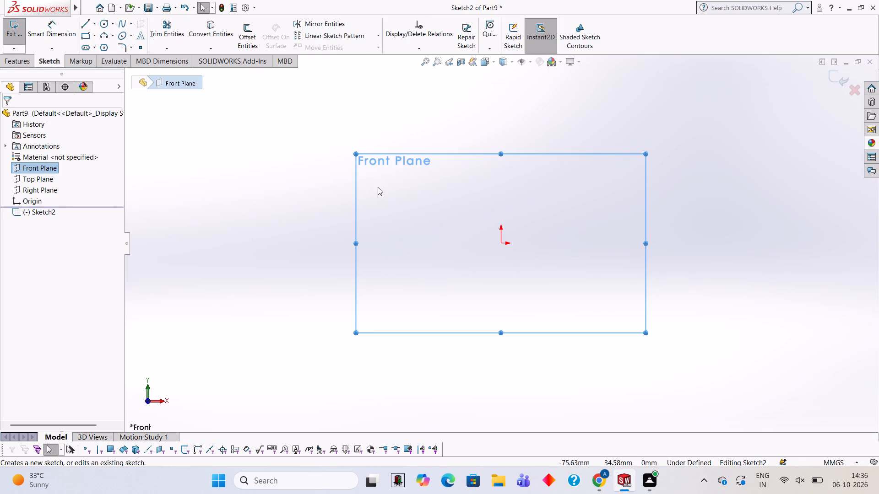
Sketch a 25 mm vertical line up from the origin and a 50 mm horizontal line in positive X from its upper end.
{"action": "left_click", "coordinate": [86, 22]}
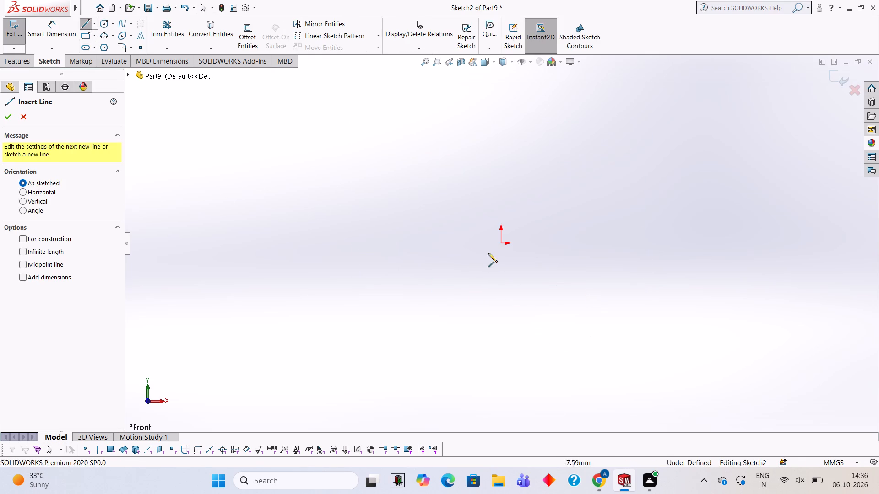
{"action": "left_click", "coordinate": [503, 243]}
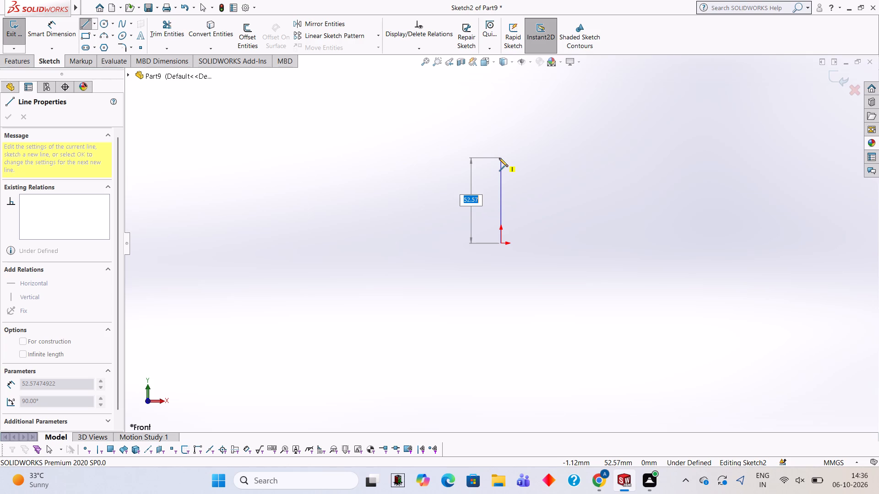
{"action": "type", "text": "25"}
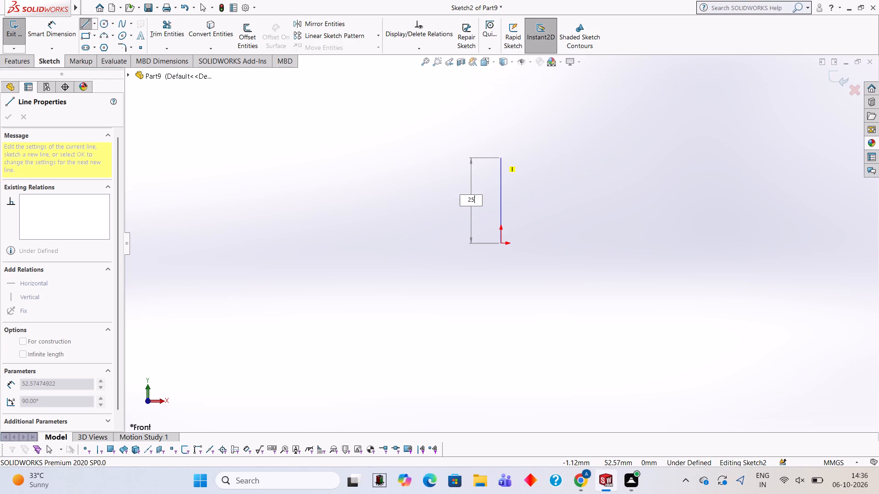
{"action": "key", "text": "Return"}
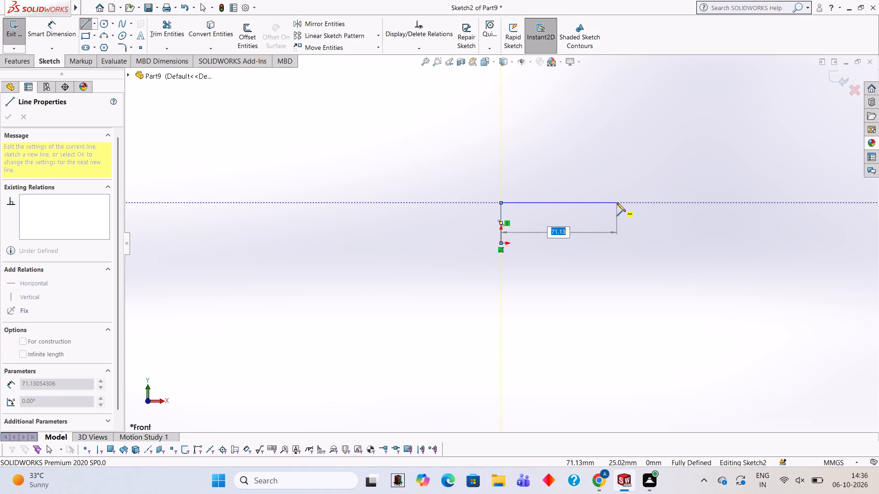
{"action": "type", "text": "50"}
{"action": "key", "text": "Return"}
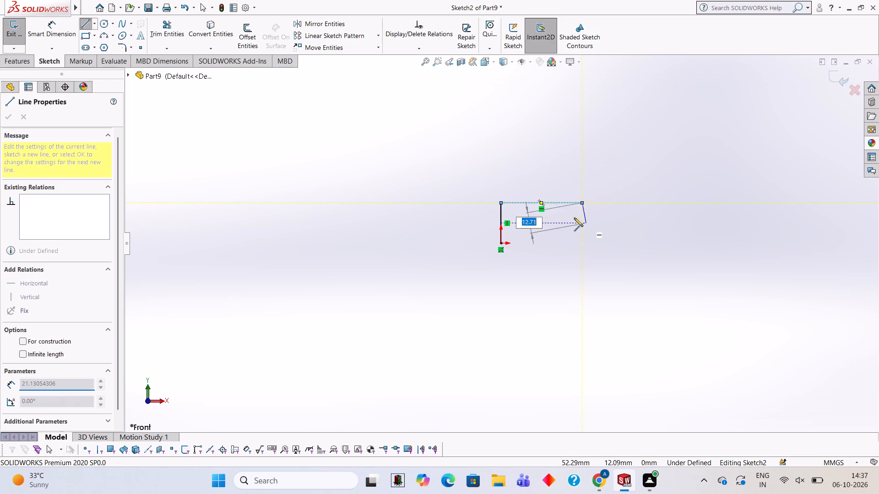
{"action": "key", "text": "Escape"}
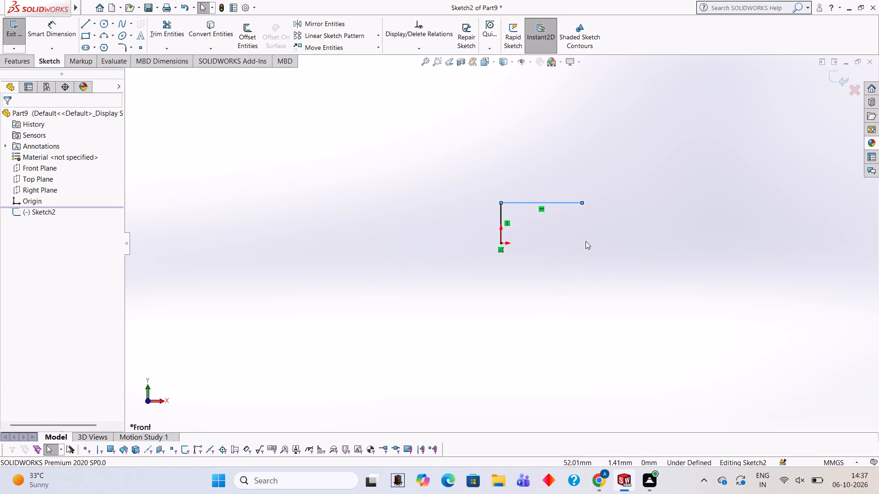
Sketch an 8 mm horizontal line from the origin along positive X.
{"action": "left_click", "coordinate": [87, 23]}
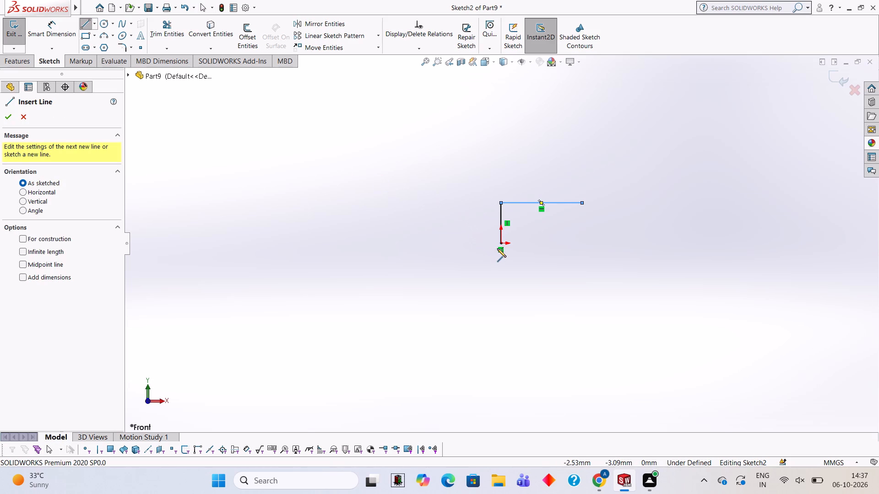
{"action": "left_click", "coordinate": [500, 242]}
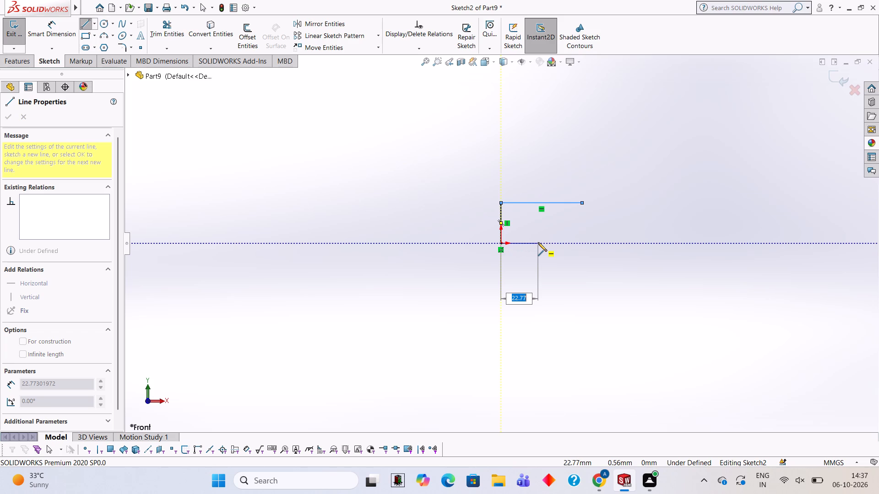
{"action": "key", "text": "8"}
{"action": "key", "text": "Return"}
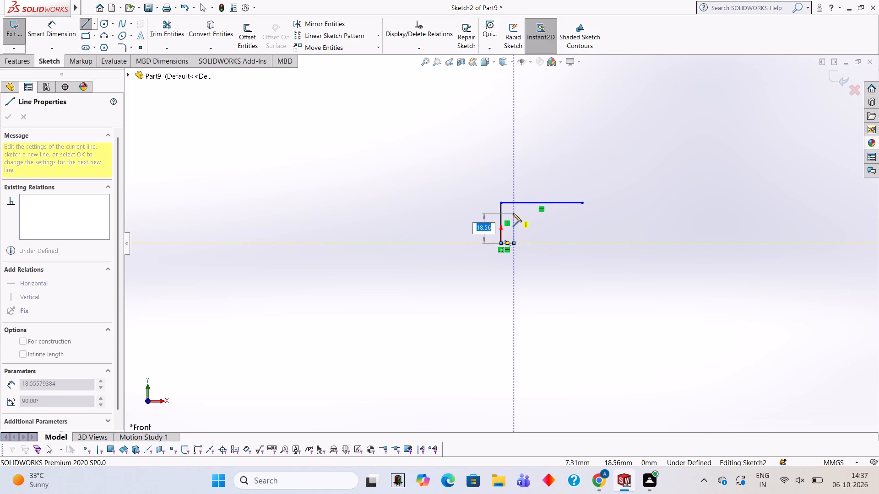
{"action": "key", "text": "Escape"}
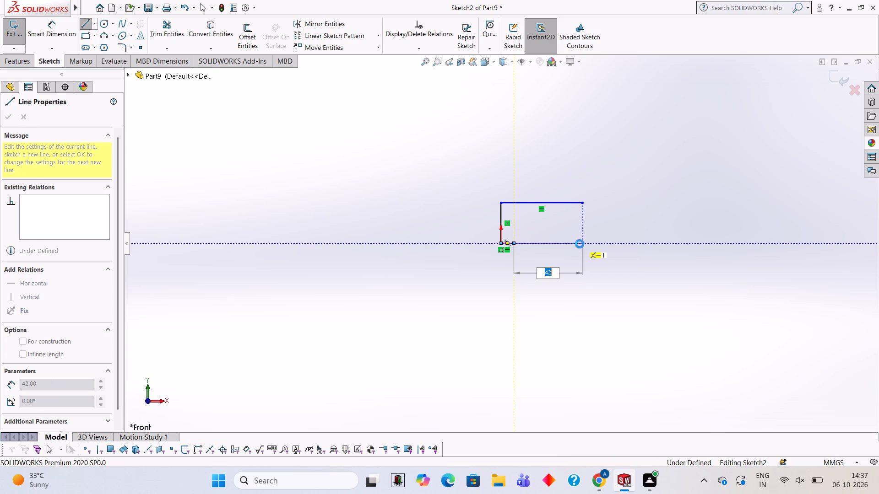
Close the L-profile with a 6 mm line down from the top line's free end, 42 mm horizontally back, and 19 mm down to the 8 mm line.
{"action": "left_click", "coordinate": [82, 22]}
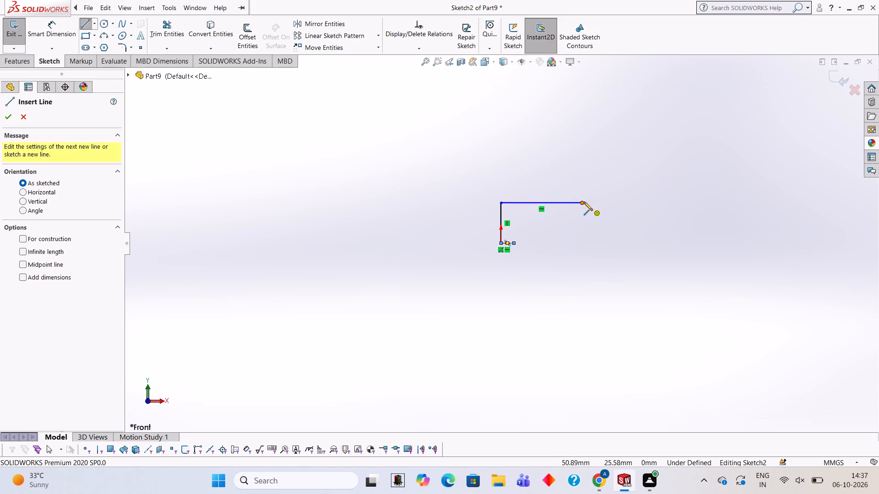
{"action": "left_click", "coordinate": [584, 202]}
{"action": "key", "text": "6"}
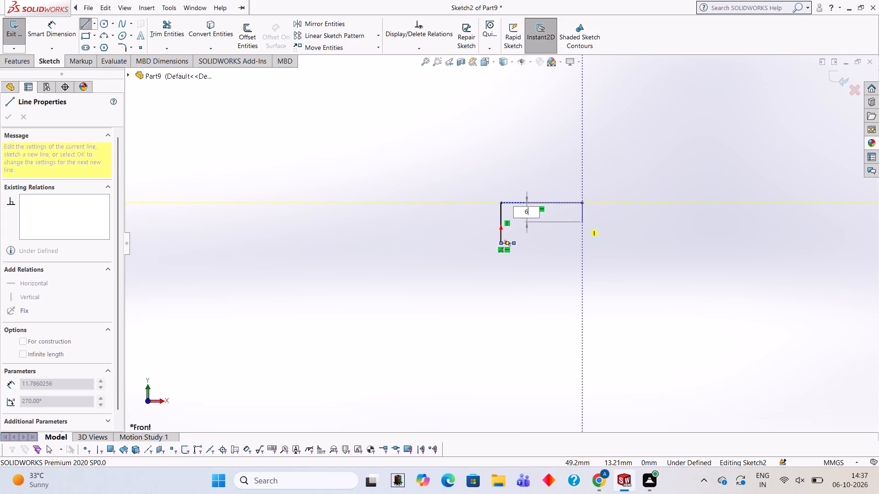
{"action": "key", "text": "Return"}
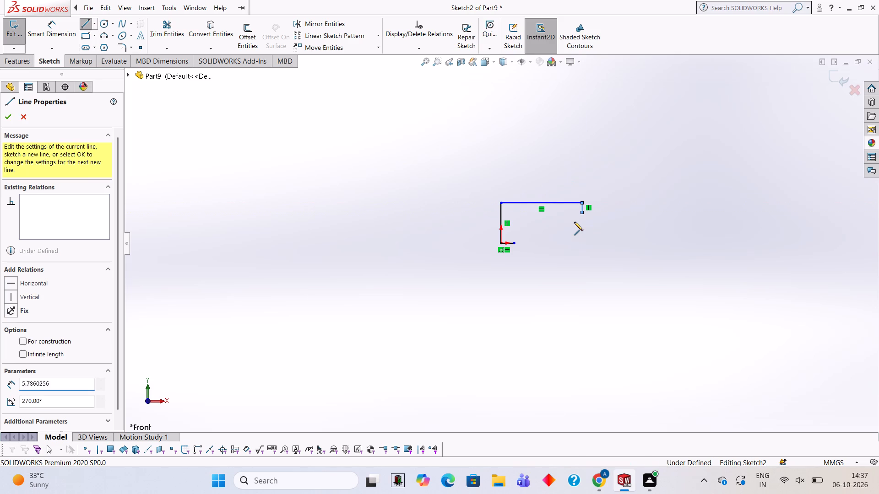
{"action": "left_click", "coordinate": [515, 215]}
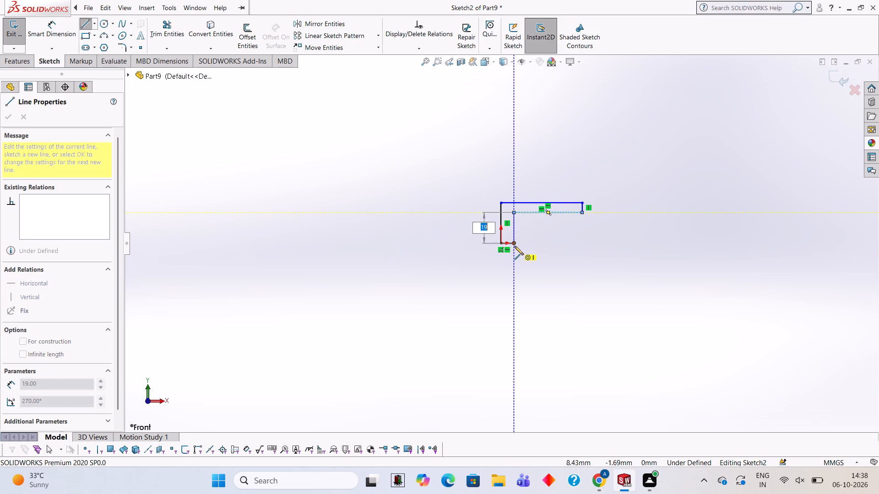
{"action": "left_click", "coordinate": [514, 242]}
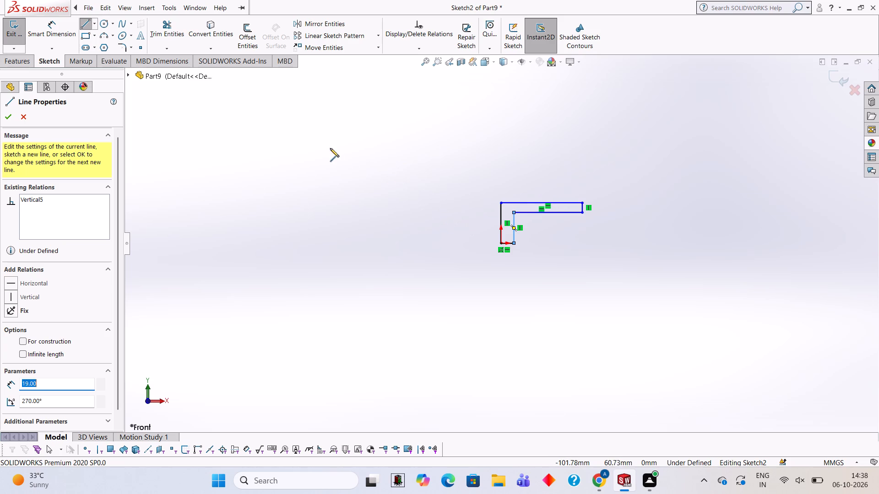
Dimension the length of the profile's top line and the horizontal span of its inner horizontal line.
{"action": "left_click", "coordinate": [71, 36]}
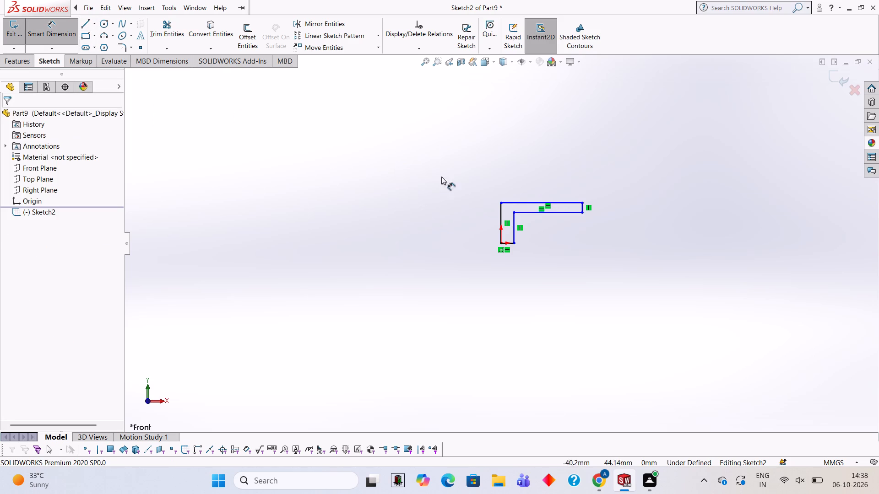
{"action": "left_click", "coordinate": [517, 201]}
{"action": "left_click", "coordinate": [517, 166]}
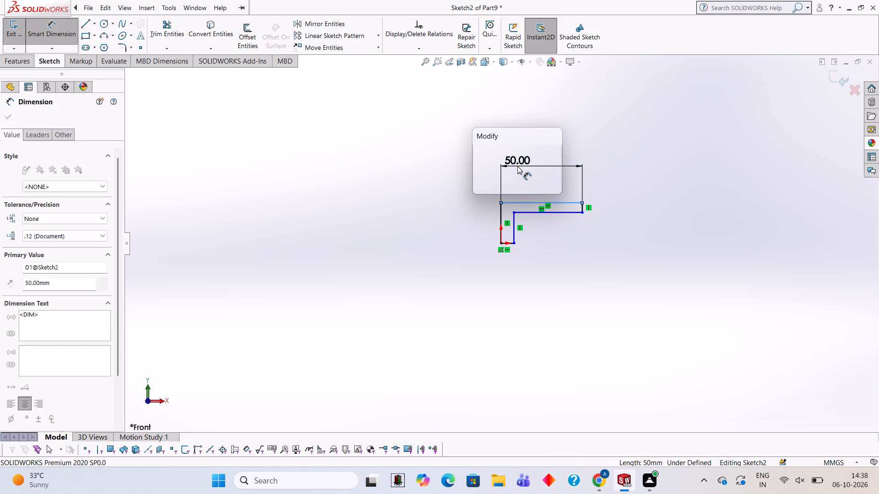
{"action": "left_click", "coordinate": [476, 155]}
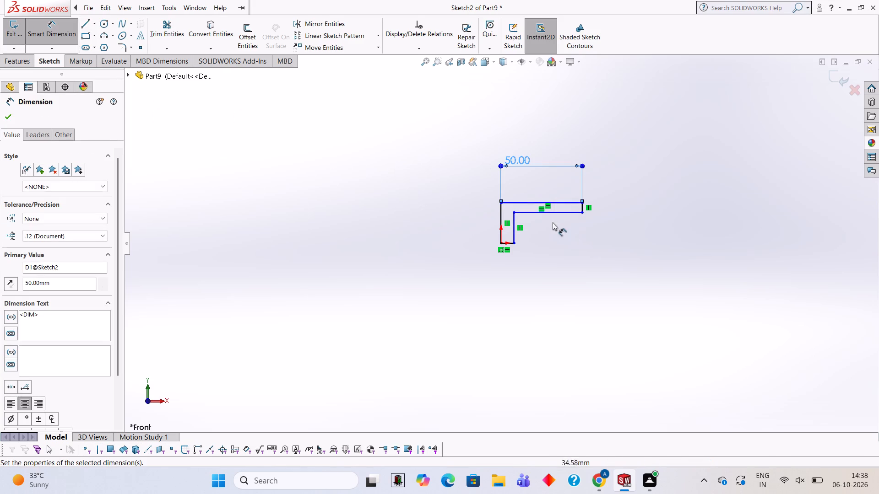
{"action": "left_click", "coordinate": [514, 215]}
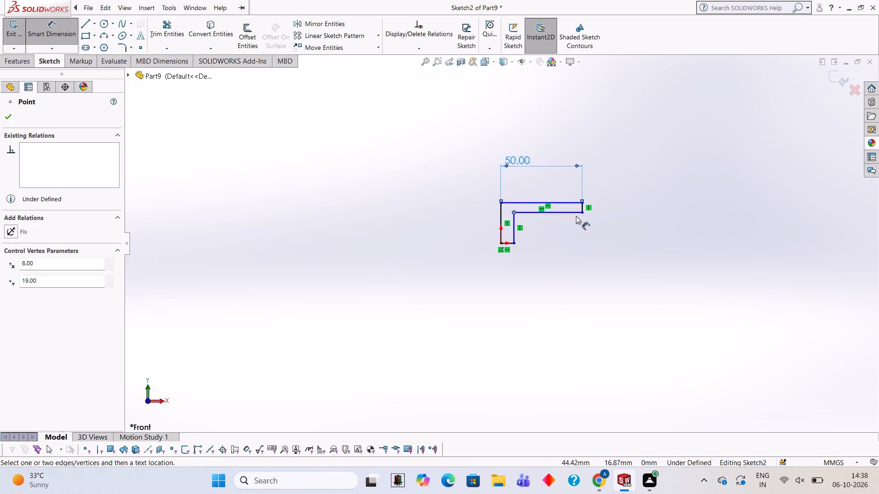
{"action": "left_click", "coordinate": [583, 211]}
{"action": "left_click", "coordinate": [532, 281]}
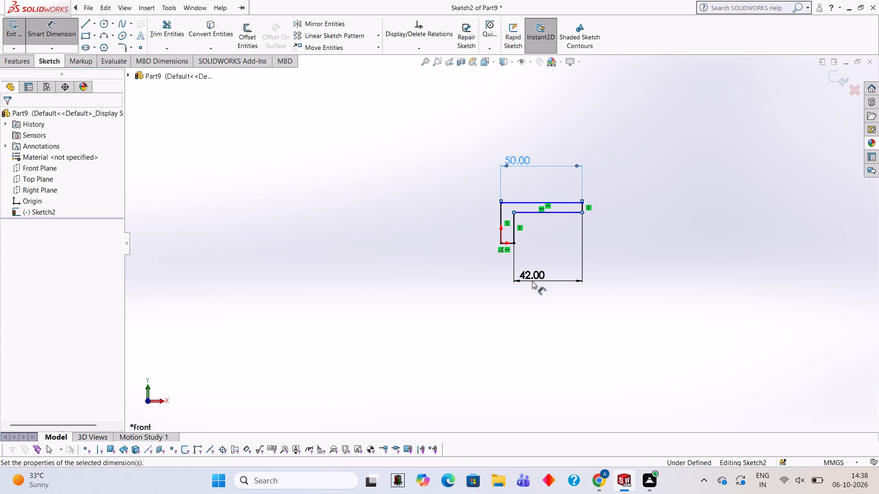
{"action": "left_click", "coordinate": [489, 264]}
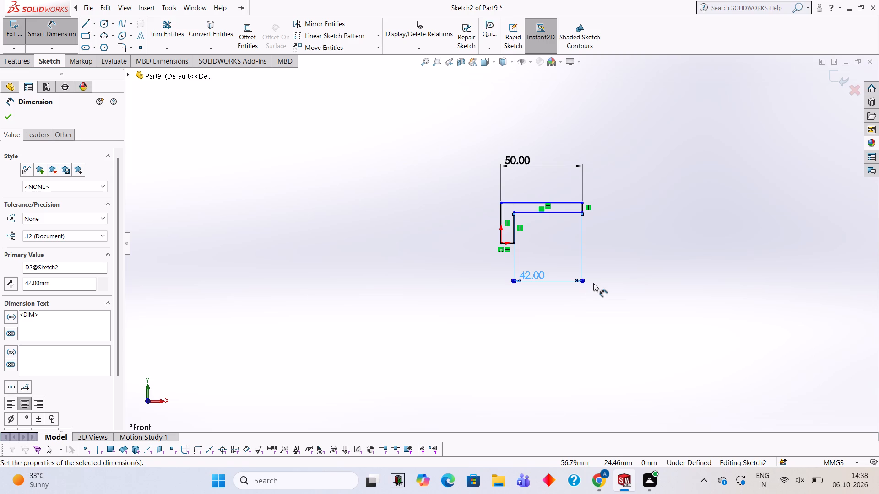
Dimension the profile's overall height between the top and bottom lines, and the length of the short vertical end line.
{"action": "left_click", "coordinate": [570, 203]}
{"action": "left_click", "coordinate": [509, 243]}
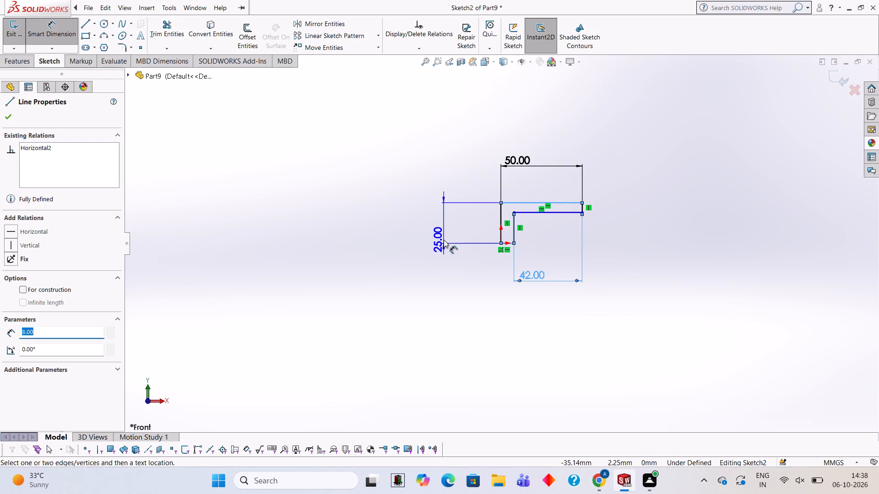
{"action": "left_click", "coordinate": [440, 236]}
{"action": "left_click", "coordinate": [400, 221]}
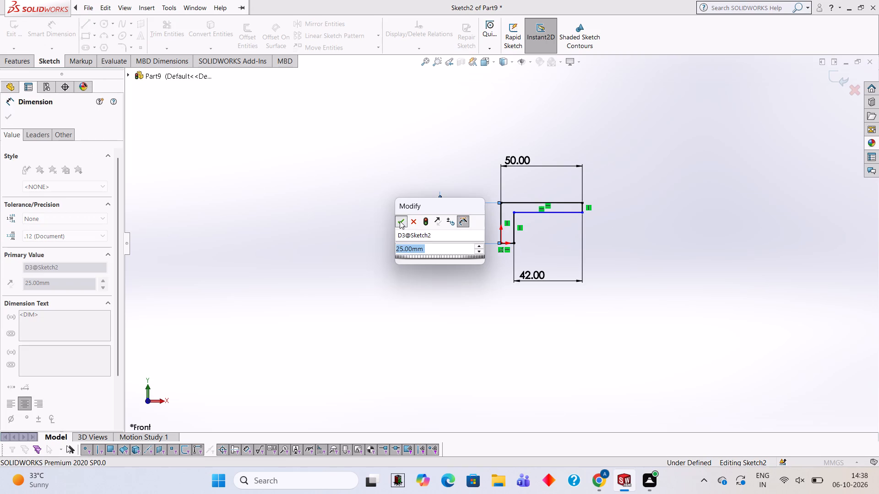
{"action": "left_click", "coordinate": [670, 256]}
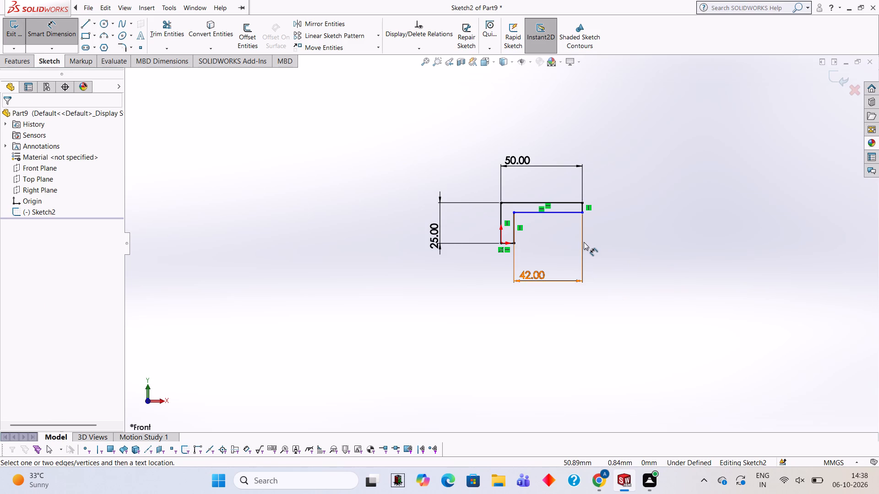
{"action": "left_click", "coordinate": [584, 206]}
{"action": "left_click", "coordinate": [630, 204]}
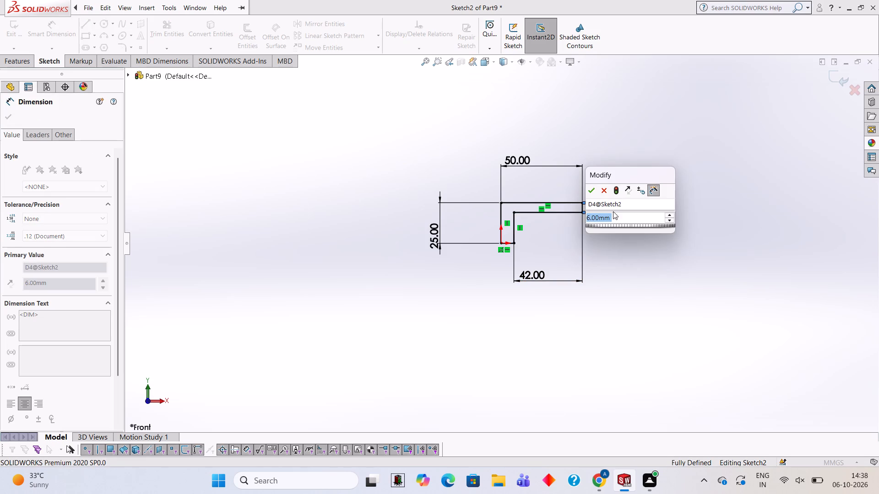
{"action": "left_click", "coordinate": [594, 190]}
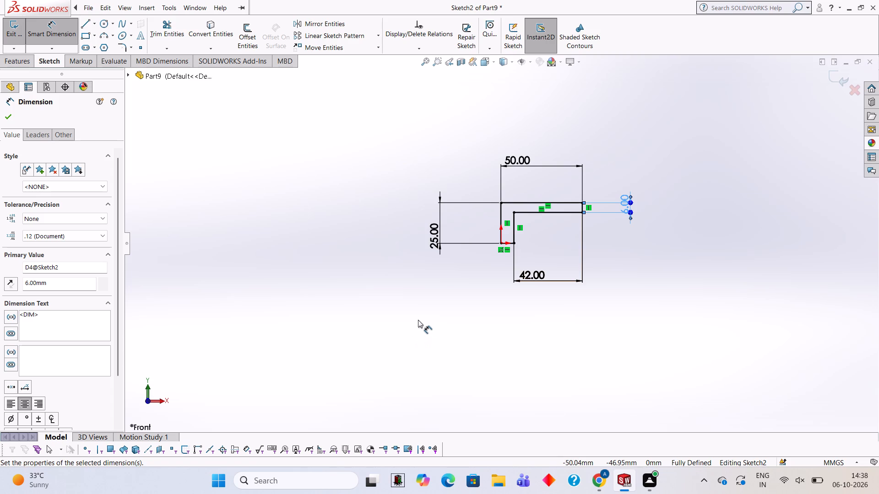
Dimension the short bottom line at the origin as a driven dimension.
{"action": "left_click", "coordinate": [509, 242]}
{"action": "left_click", "coordinate": [502, 300]}
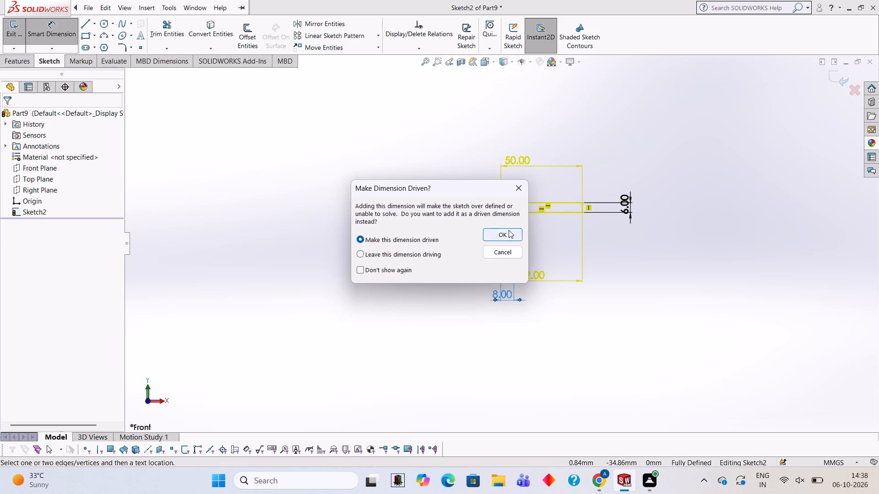
{"action": "left_click", "coordinate": [509, 230]}
{"action": "left_click", "coordinate": [521, 313]}
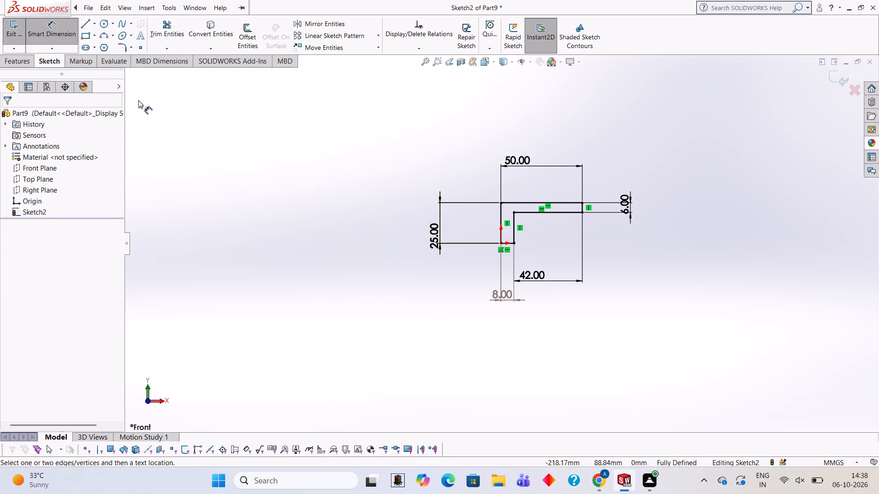
Extrude the closed L-profile as a boss with a blind depth of 124 mm.
{"action": "left_click", "coordinate": [29, 61]}
{"action": "left_click", "coordinate": [29, 40]}
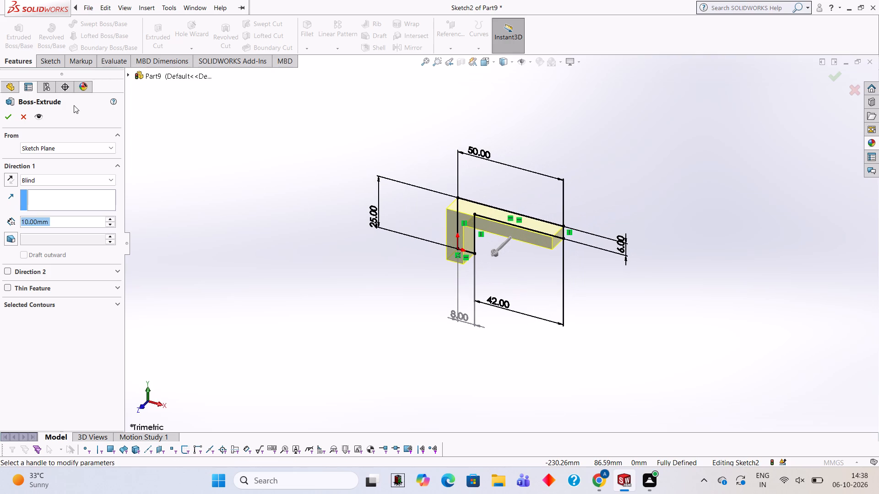
{"action": "type", "text": "124"}
{"action": "key", "text": "Return"}
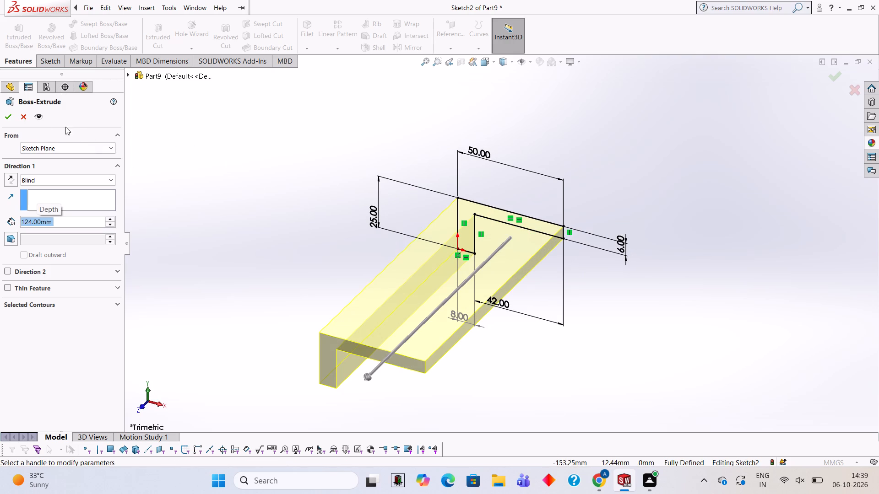
{"action": "left_click", "coordinate": [2, 118]}
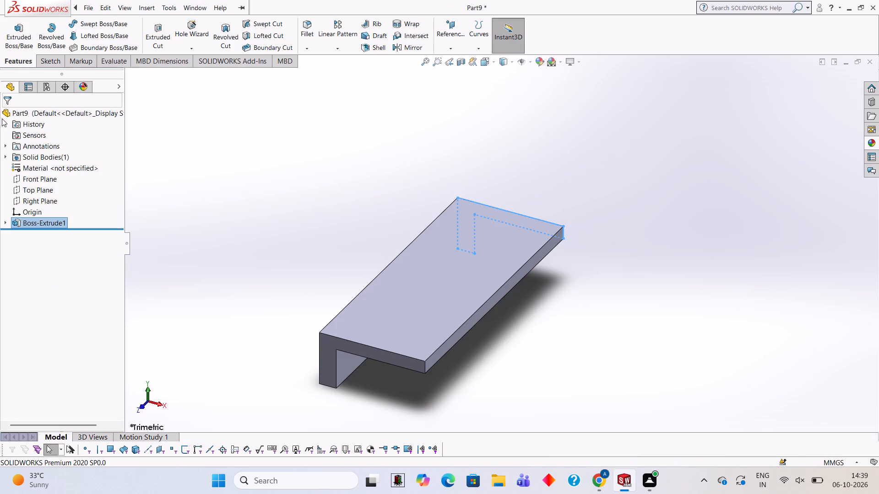
{"action": "left_click", "coordinate": [190, 151]}
Start a sketch on the outer side face of the L-shaped body's vertical leg, viewed normal to the face.
{"action": "scroll", "coordinate": [333, 197], "scroll_direction": "up", "scroll_amount": 1}
{"action": "middle_click_drag", "start_coordinate": [333, 197], "coordinate": [394, 170]}
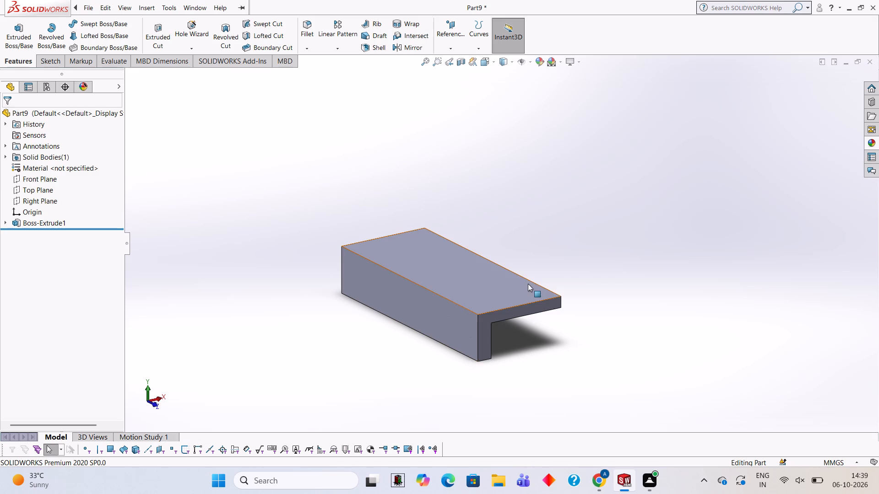
{"action": "middle_click_drag", "start_coordinate": [529, 277], "coordinate": [566, 252]}
{"action": "scroll", "coordinate": [546, 282], "scroll_direction": "up", "scroll_amount": 1}
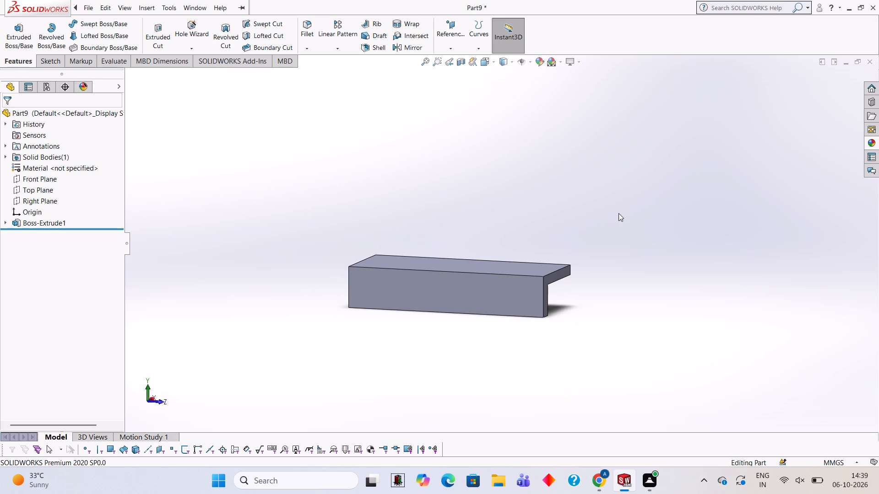
{"action": "middle_click_drag", "start_coordinate": [621, 211], "coordinate": [639, 220]}
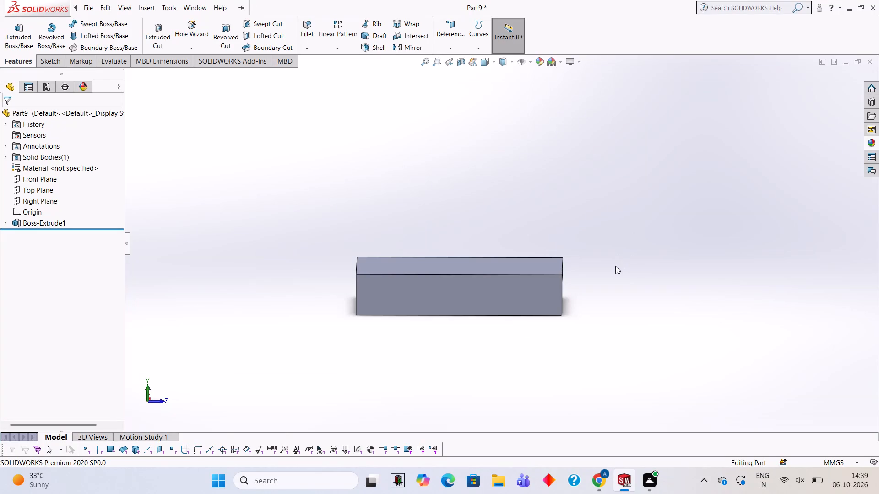
{"action": "middle_click_drag", "start_coordinate": [560, 259], "coordinate": [606, 250]}
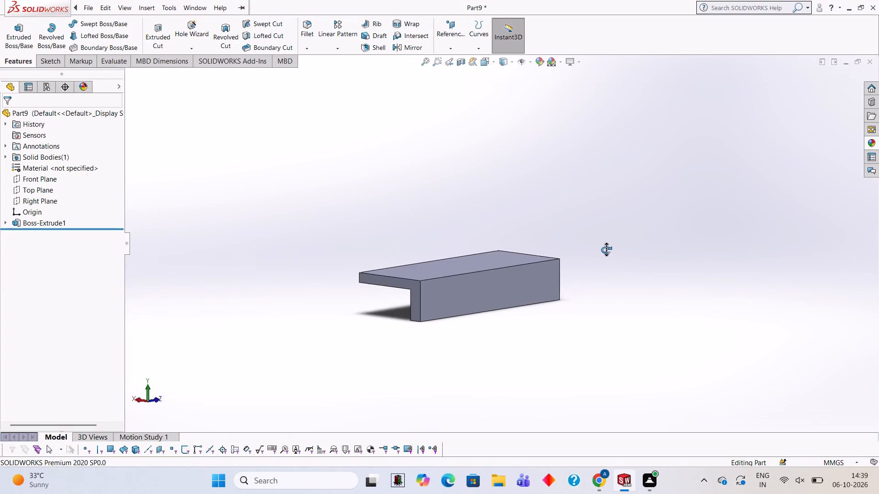
{"action": "middle_click_drag", "start_coordinate": [606, 250], "coordinate": [595, 250]}
{"action": "left_click", "coordinate": [478, 285]}
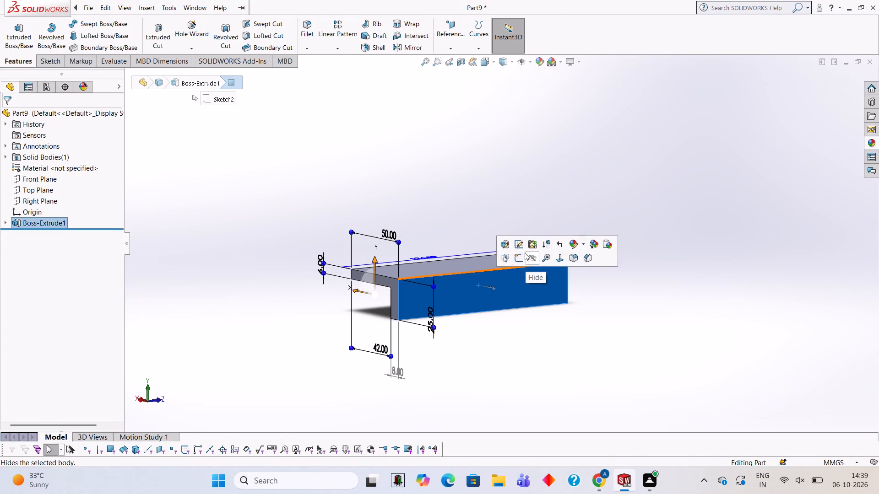
{"action": "left_click", "coordinate": [521, 257]}
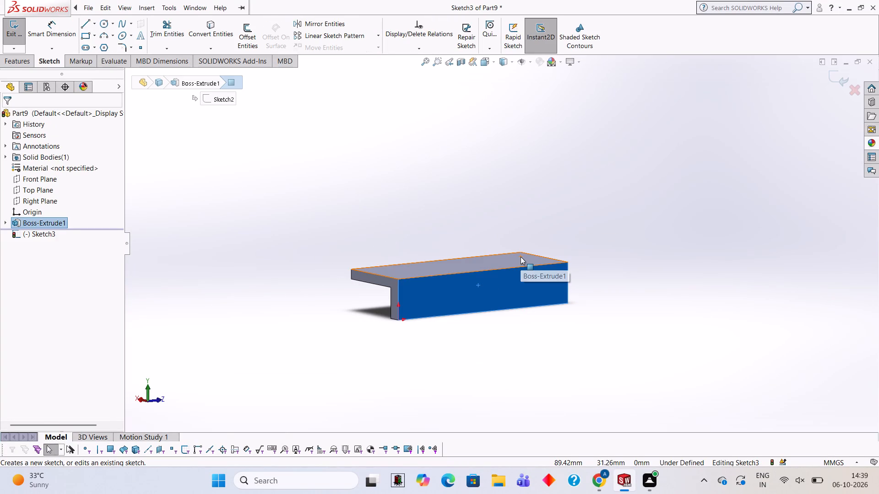
{"action": "key", "text": "ctrl+8"}
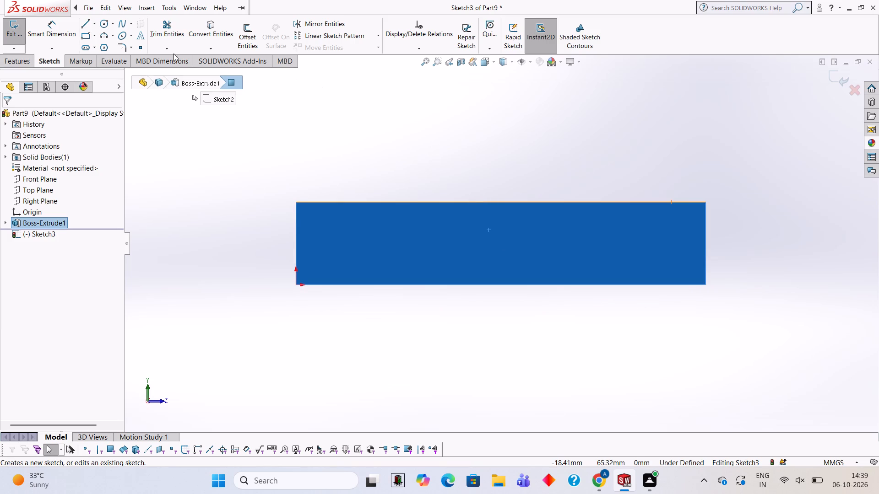
Draw two 5 mm lines along the face's top edge, one to each side of its midpoint.
{"action": "left_click", "coordinate": [85, 25]}
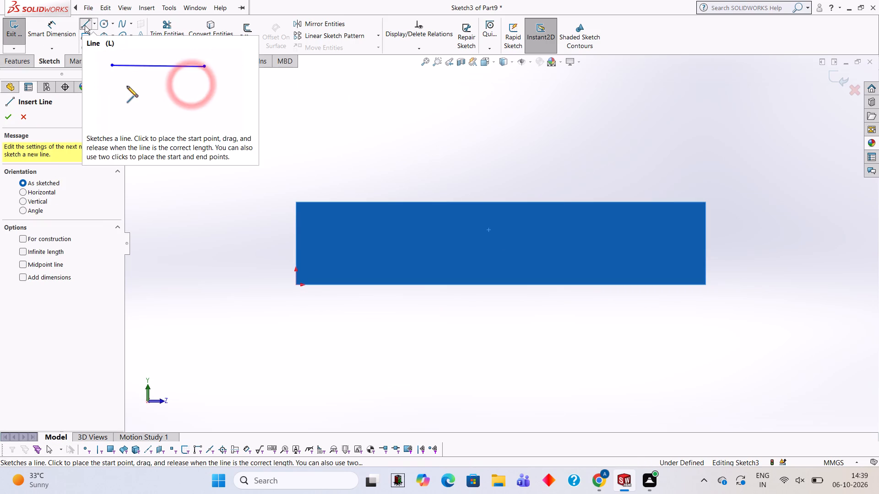
{"action": "left_click", "coordinate": [500, 202]}
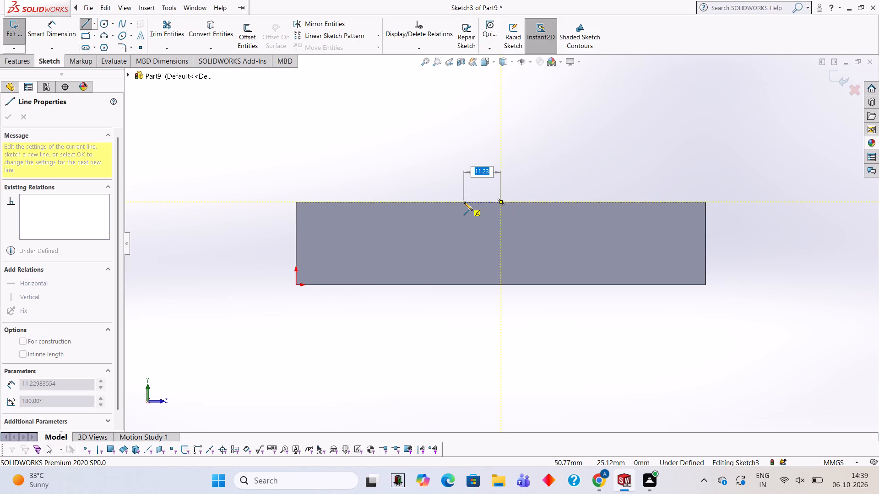
{"action": "key", "text": "5"}
{"action": "key", "text": "Return"}
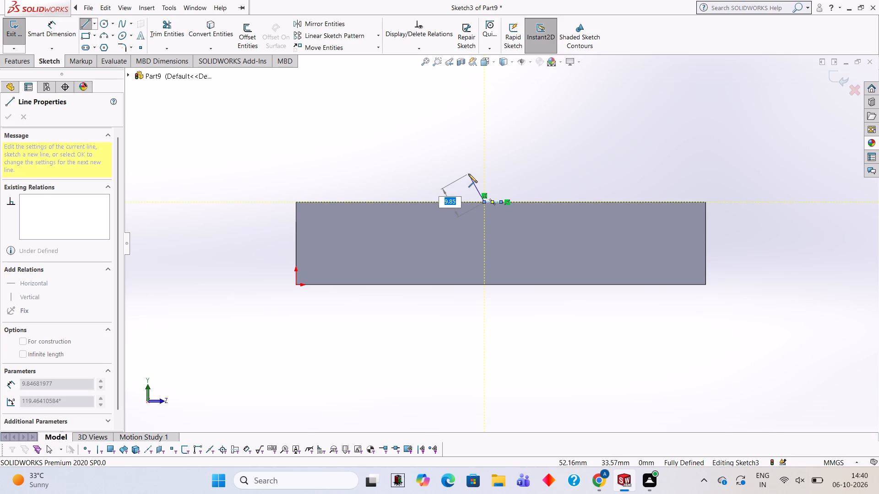
{"action": "key", "text": "Escape"}
{"action": "left_click", "coordinate": [83, 26]}
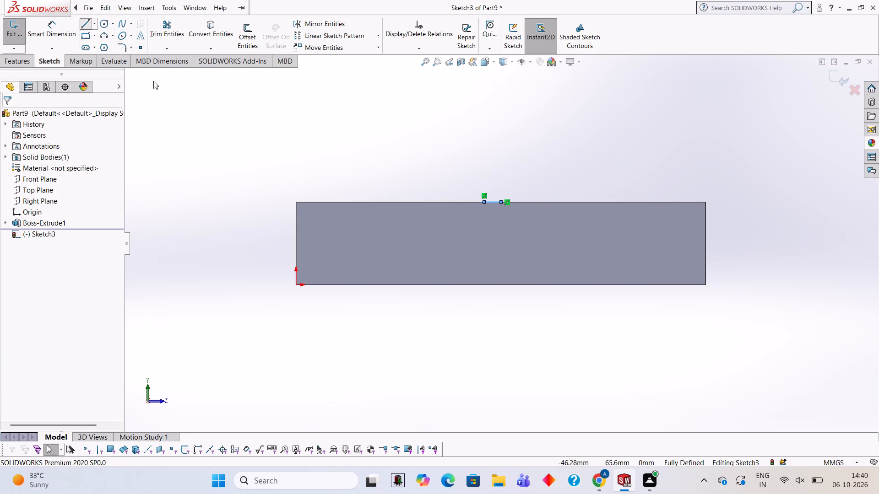
{"action": "left_click", "coordinate": [502, 204]}
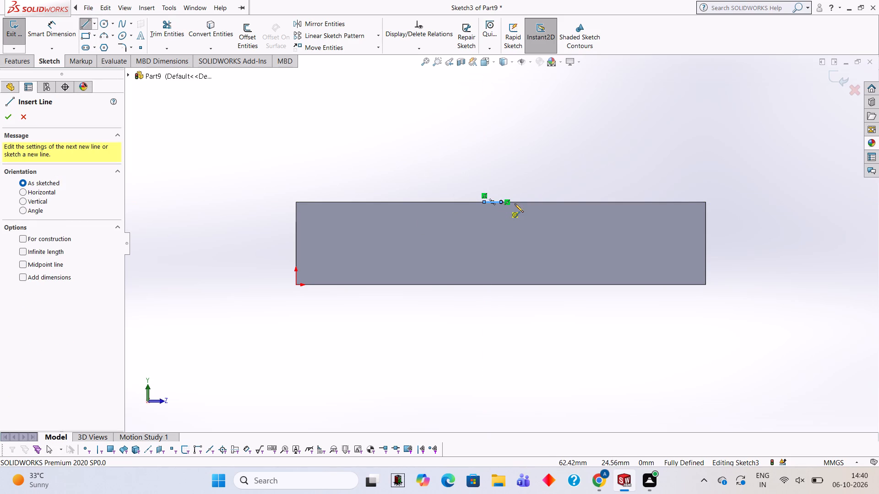
{"action": "key", "text": "5"}
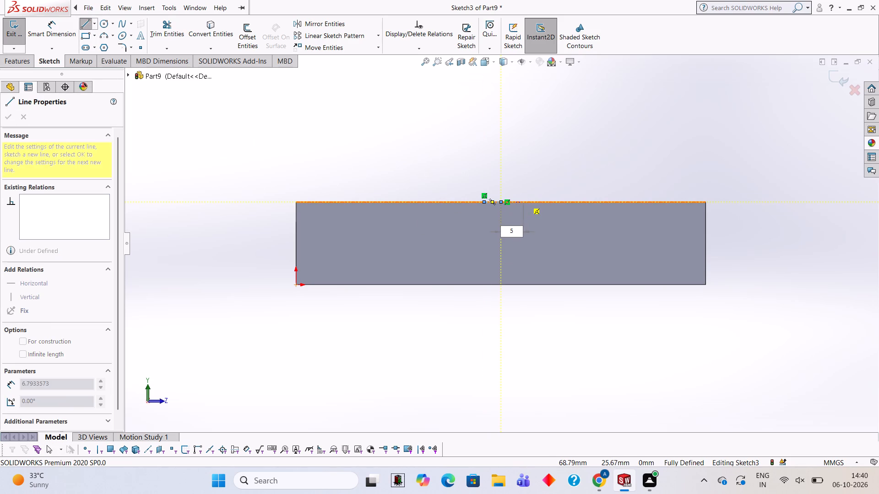
{"action": "key", "text": "Return"}
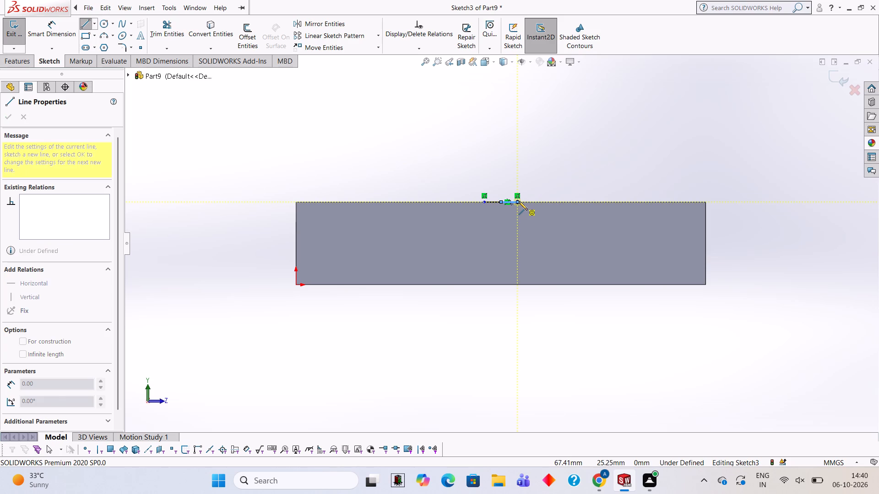
{"action": "key", "text": "Escape"}
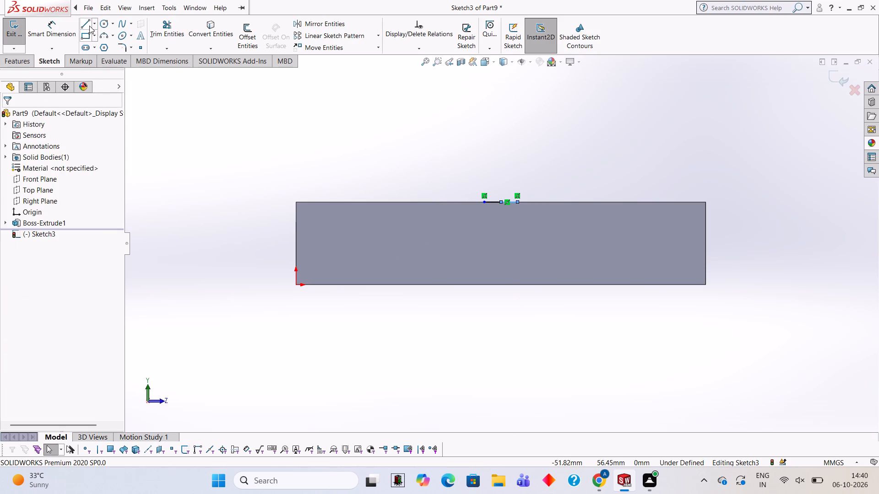
Draw a 40 mm vertical line upward from the midpoint of the face's top edge.
{"action": "left_click", "coordinate": [89, 24]}
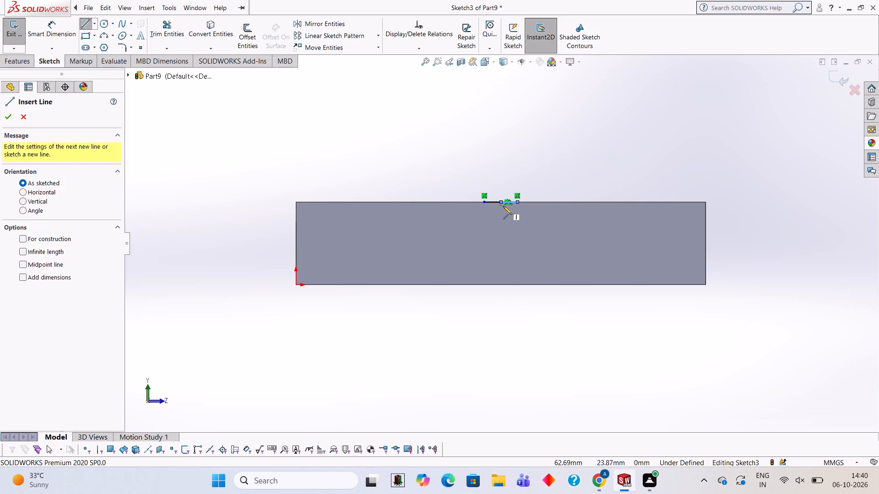
{"action": "left_click", "coordinate": [501, 201]}
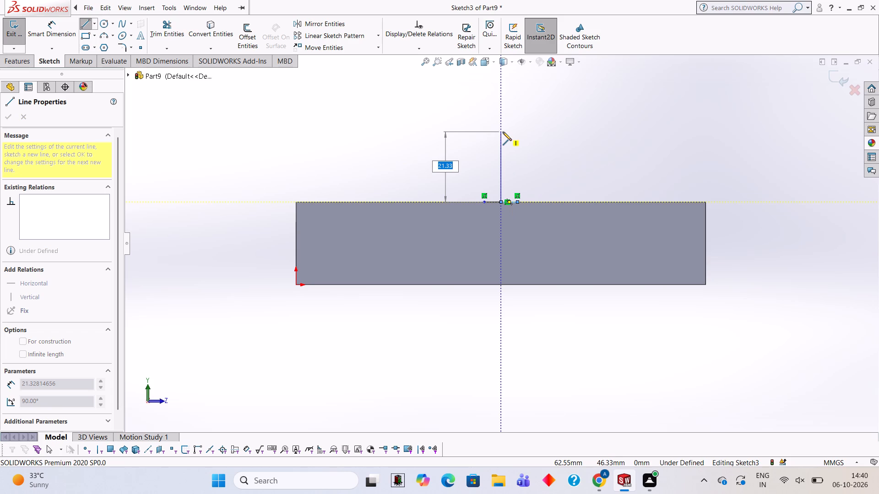
{"action": "type", "text": "40"}
{"action": "key", "text": "Return"}
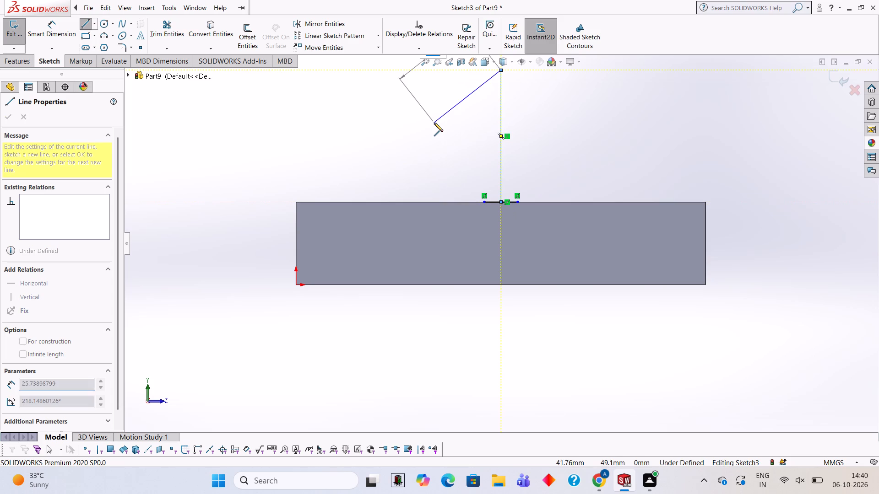
{"action": "scroll", "coordinate": [527, 122], "scroll_direction": "up", "scroll_amount": 2}
{"action": "scroll", "coordinate": [527, 122], "scroll_direction": "down", "scroll_amount": 1}
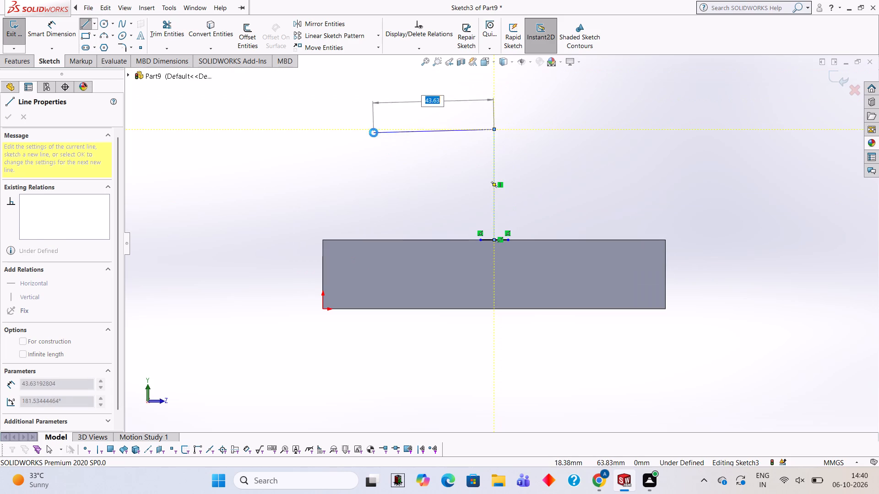
{"action": "key", "text": "Escape"}
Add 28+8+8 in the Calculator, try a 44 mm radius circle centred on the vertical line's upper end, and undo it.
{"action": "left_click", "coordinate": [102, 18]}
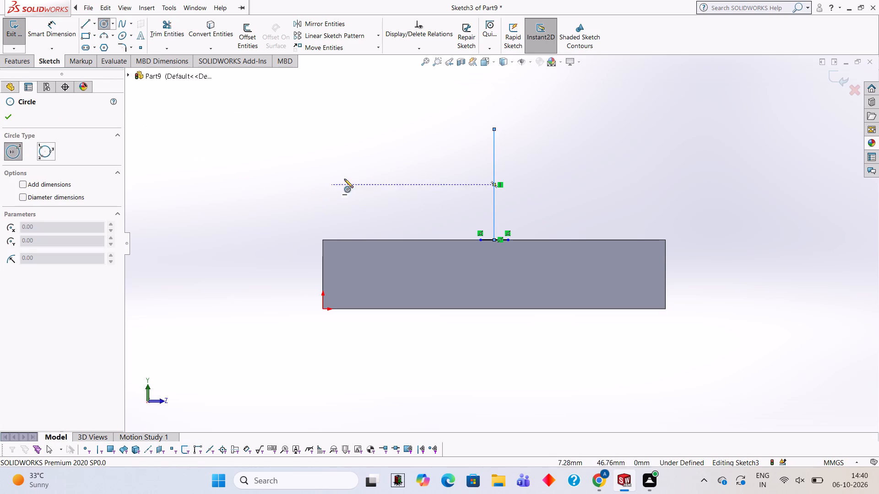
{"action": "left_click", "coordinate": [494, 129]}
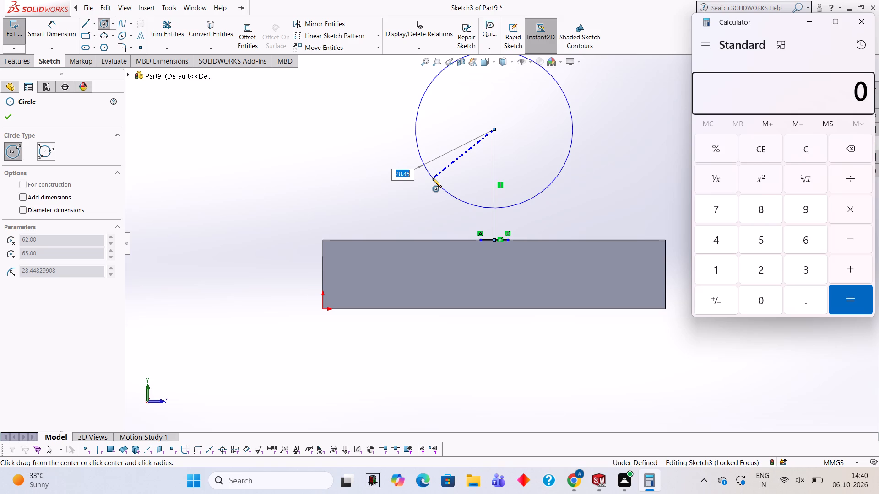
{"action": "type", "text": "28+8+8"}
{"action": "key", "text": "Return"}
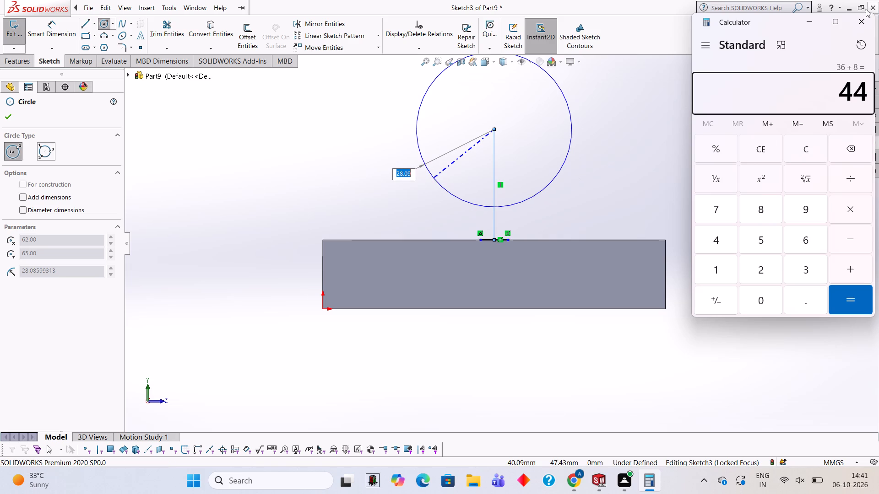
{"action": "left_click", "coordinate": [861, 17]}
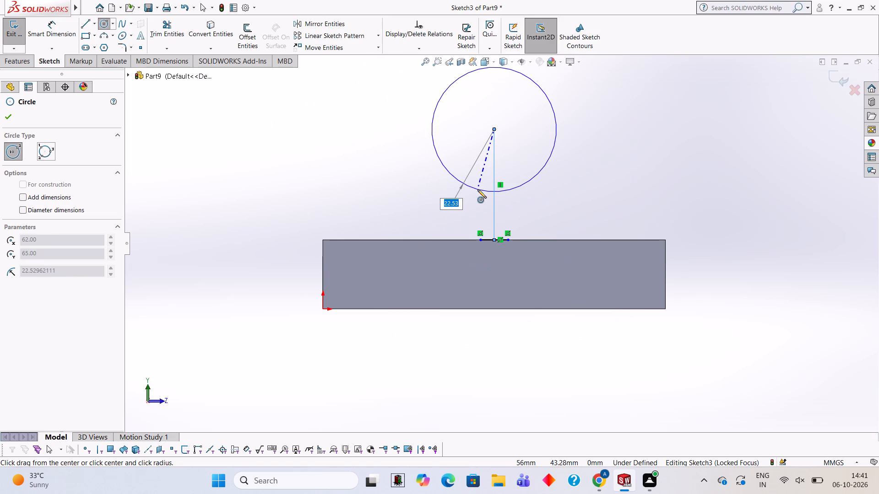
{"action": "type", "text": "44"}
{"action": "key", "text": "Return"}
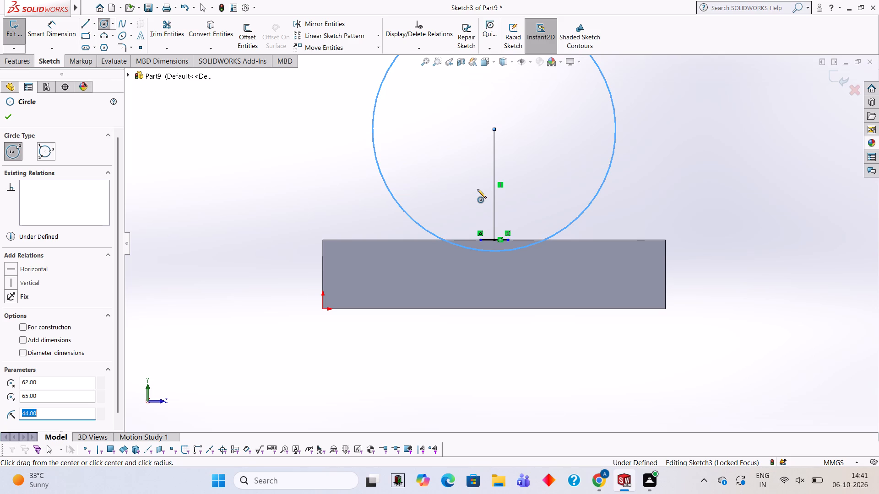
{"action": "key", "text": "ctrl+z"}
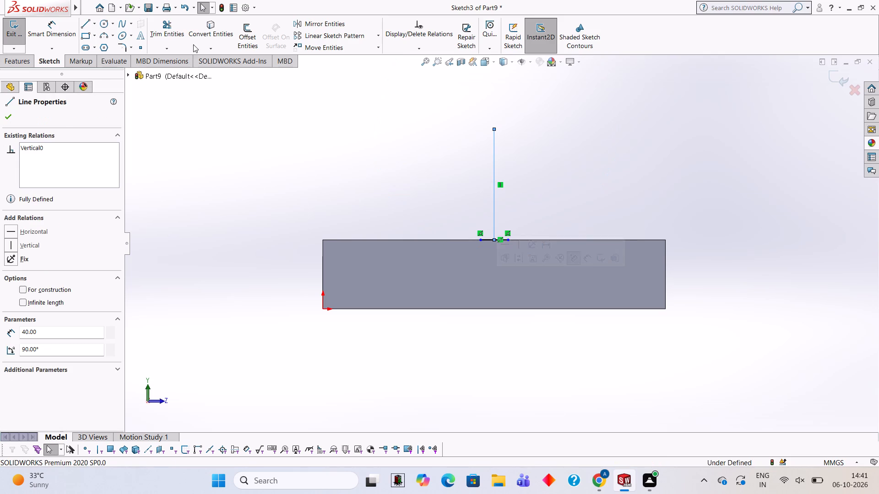
Draw a circle with a 22 mm radius centred on the upper end of the vertical line.
{"action": "left_click", "coordinate": [110, 27]}
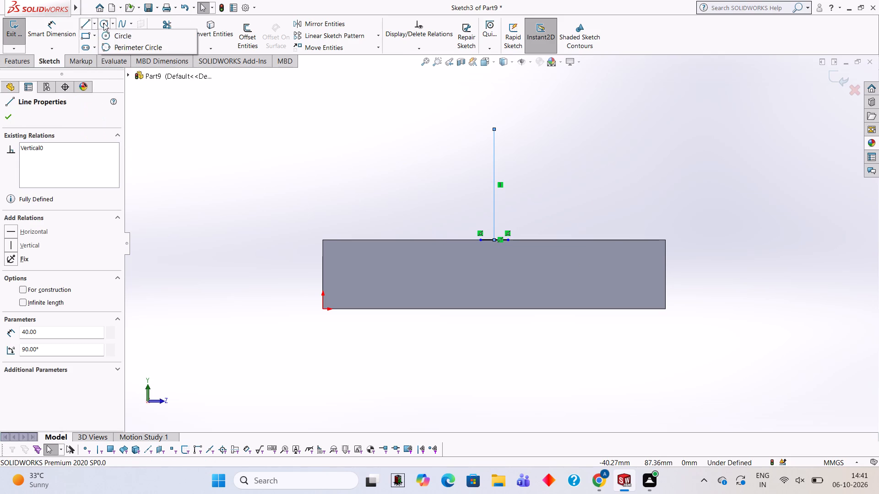
{"action": "left_click", "coordinate": [104, 23]}
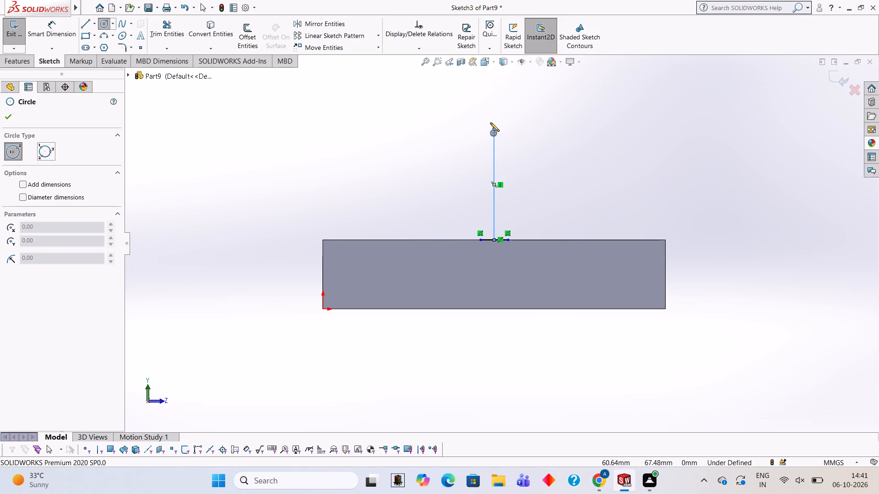
{"action": "left_click", "coordinate": [494, 129]}
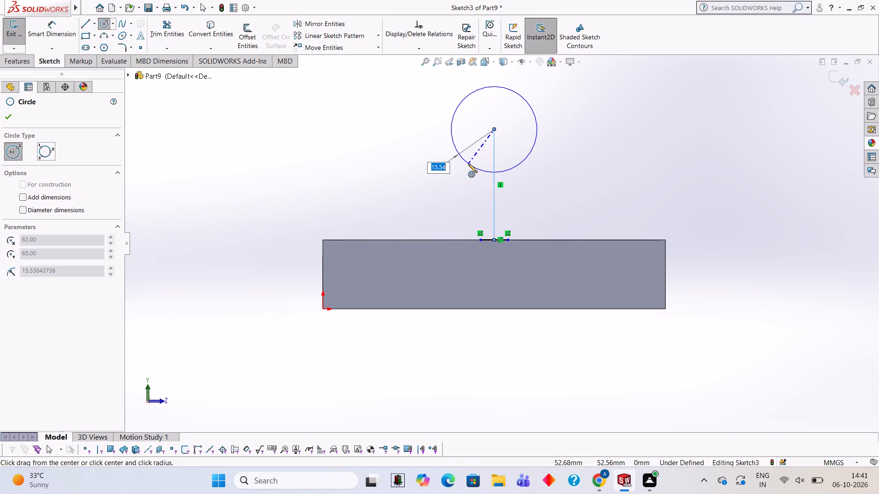
{"action": "type", "text": "22"}
{"action": "key", "text": "Return"}
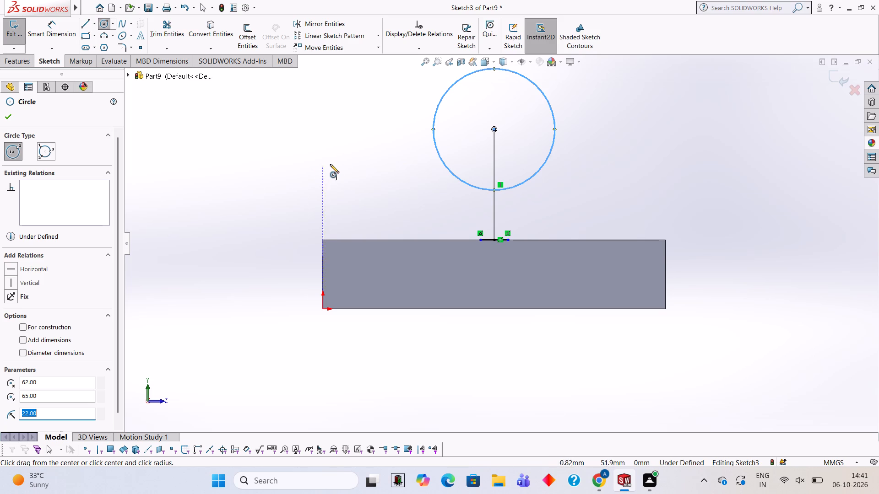
Draw horizontal lines from the circle's centre to its left quadrant point and from there across to the right quadrant point.
{"action": "scroll", "coordinate": [448, 204], "scroll_direction": "up", "scroll_amount": 1}
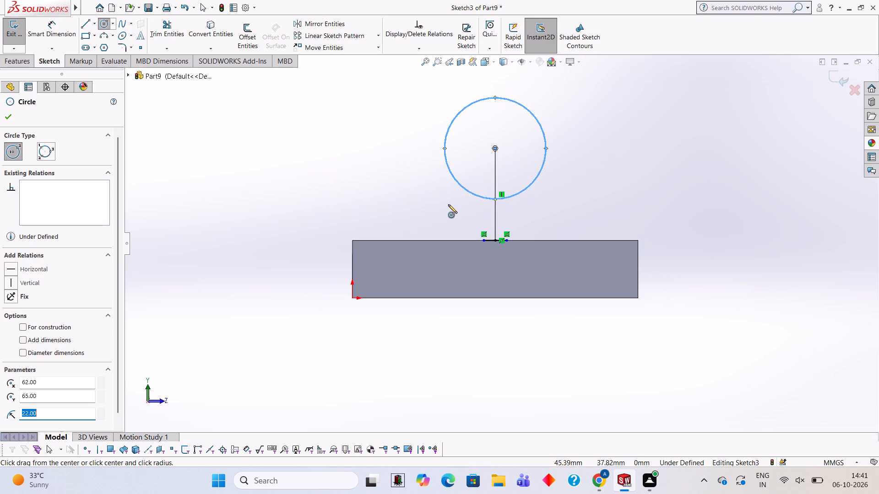
{"action": "scroll", "coordinate": [448, 204], "scroll_direction": "down", "scroll_amount": 1}
{"action": "scroll", "coordinate": [448, 145], "scroll_direction": "up", "scroll_amount": 2}
{"action": "scroll", "coordinate": [448, 145], "scroll_direction": "down", "scroll_amount": 2}
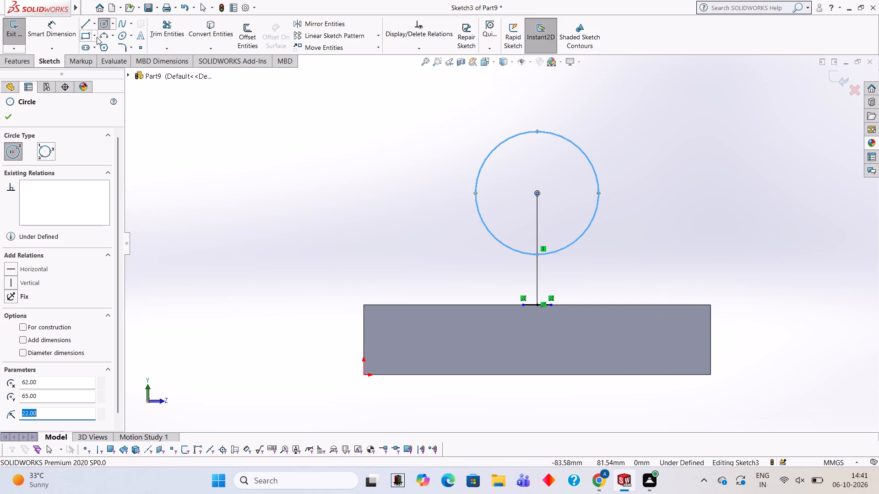
{"action": "left_click", "coordinate": [82, 21]}
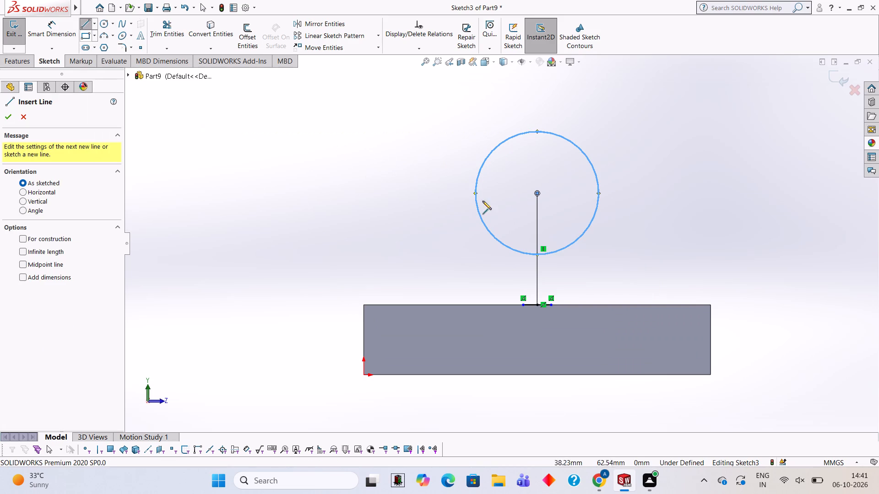
{"action": "left_click", "coordinate": [535, 191]}
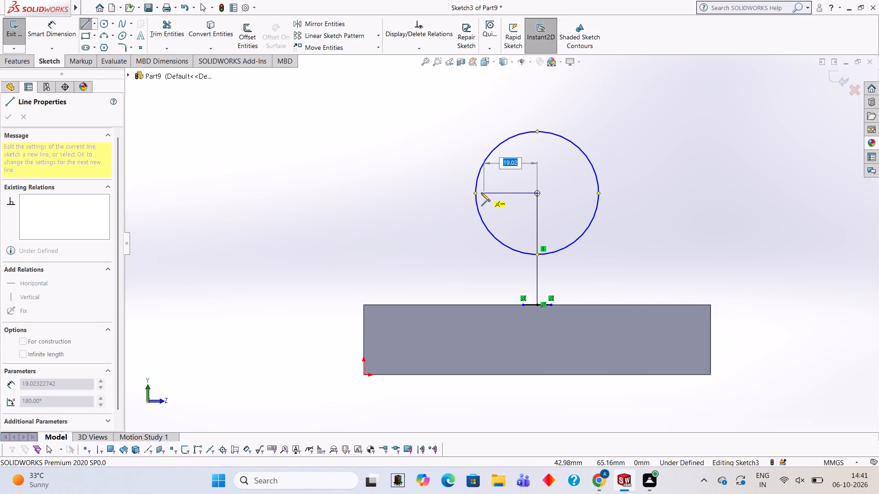
{"action": "left_click", "coordinate": [476, 191]}
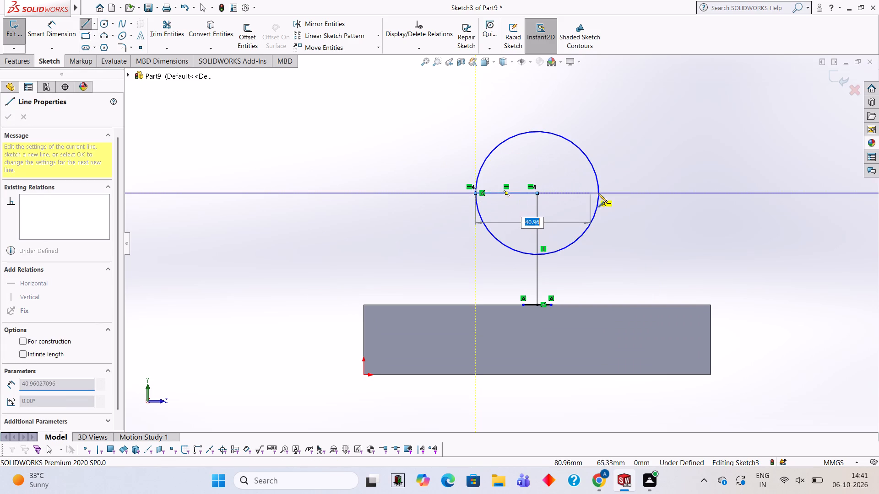
{"action": "left_click", "coordinate": [598, 193]}
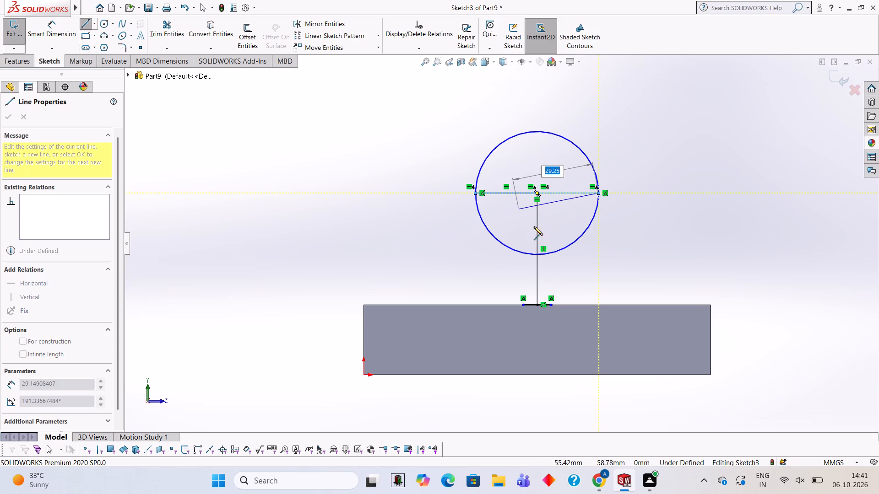
{"action": "key", "text": "Escape"}
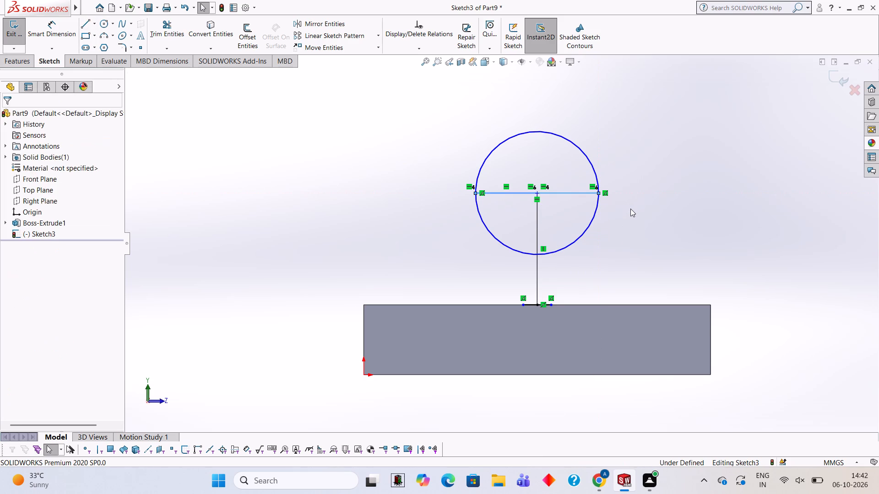
Draw a vertical line about 26 mm long from the left end of the short base lines up into the circle.
{"action": "left_click", "coordinate": [87, 21]}
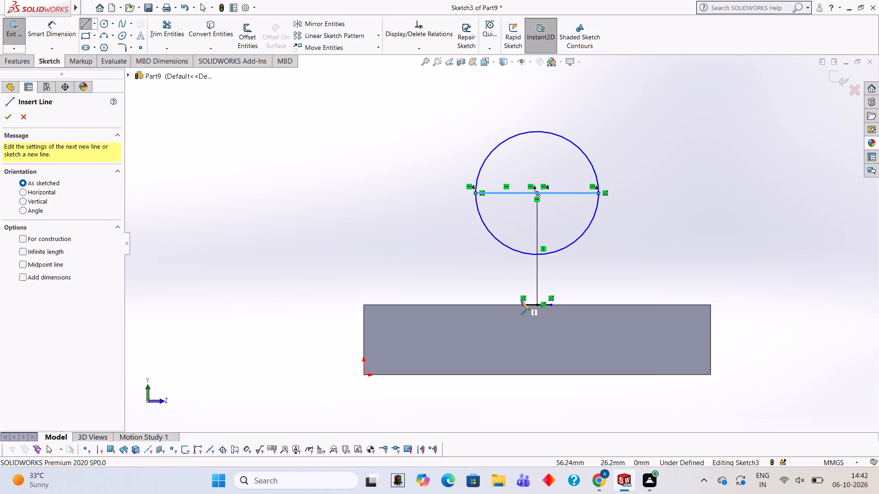
{"action": "left_click", "coordinate": [522, 305]}
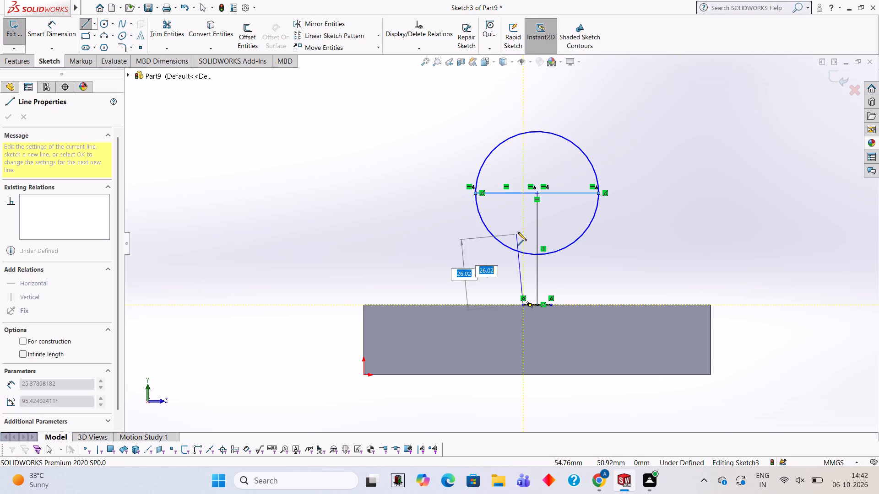
{"action": "left_click", "coordinate": [523, 233]}
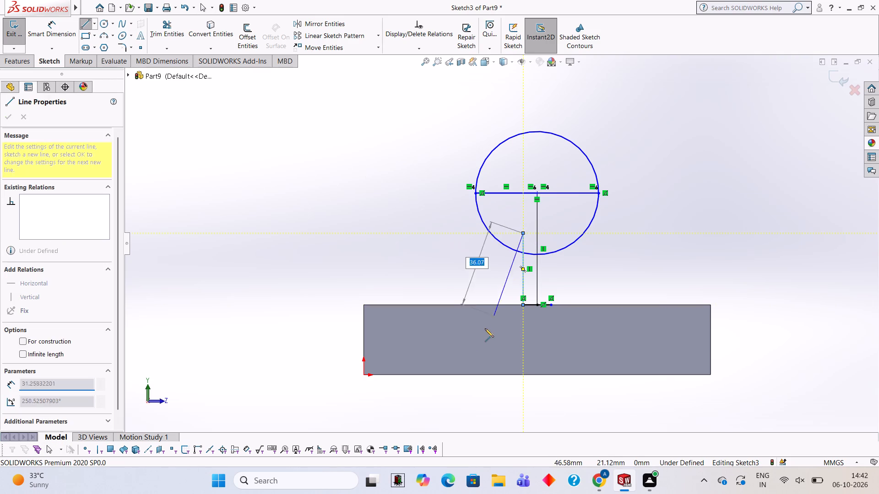
{"action": "key", "text": "Escape"}
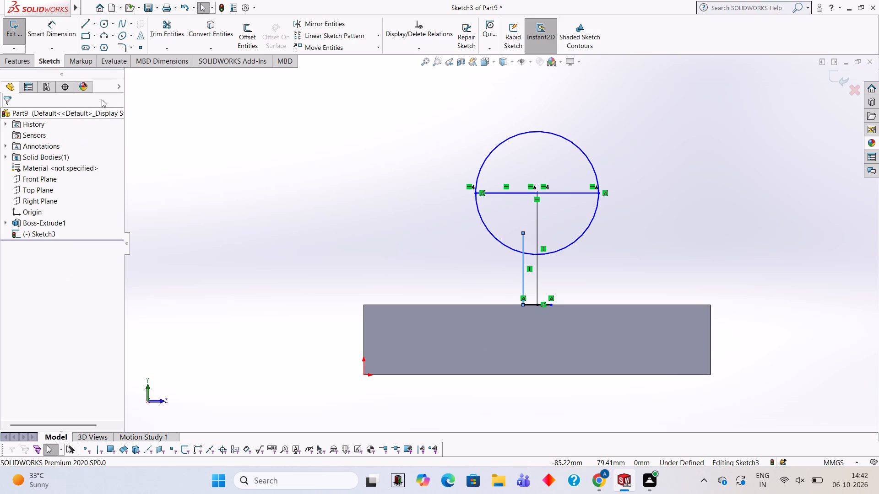
Draw a matching vertical line about 26 mm long from the other end of the short base lines up into the circle.
{"action": "left_click", "coordinate": [83, 27]}
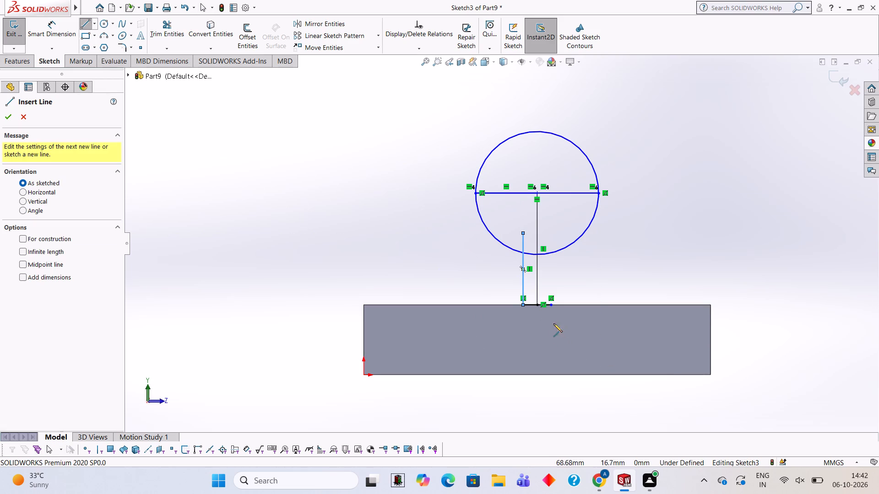
{"action": "left_click", "coordinate": [549, 306]}
{"action": "left_click", "coordinate": [550, 232]}
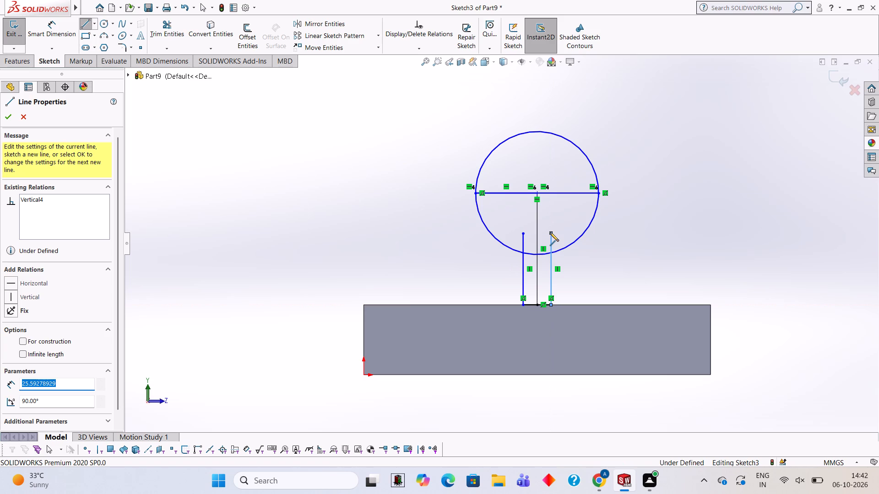
{"action": "key", "text": "Escape"}
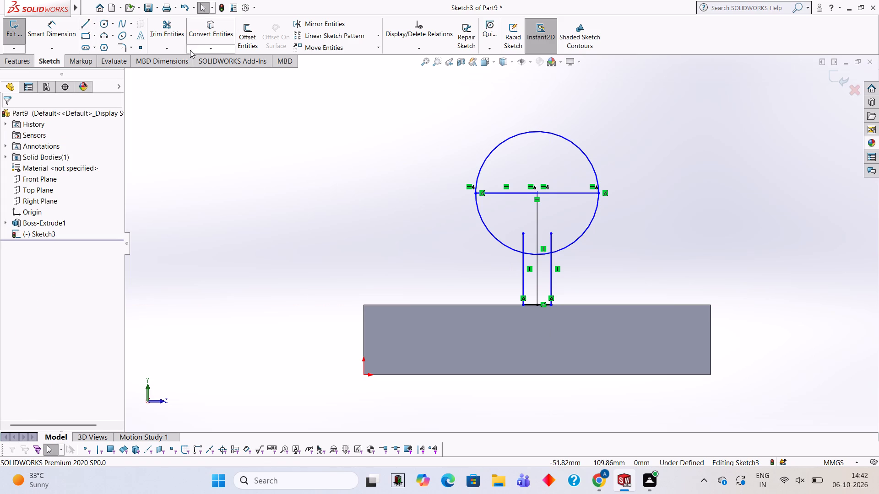
Trim the parts of both stem lines inside the circle and the circle's lower arc between them.
{"action": "left_click", "coordinate": [182, 37]}
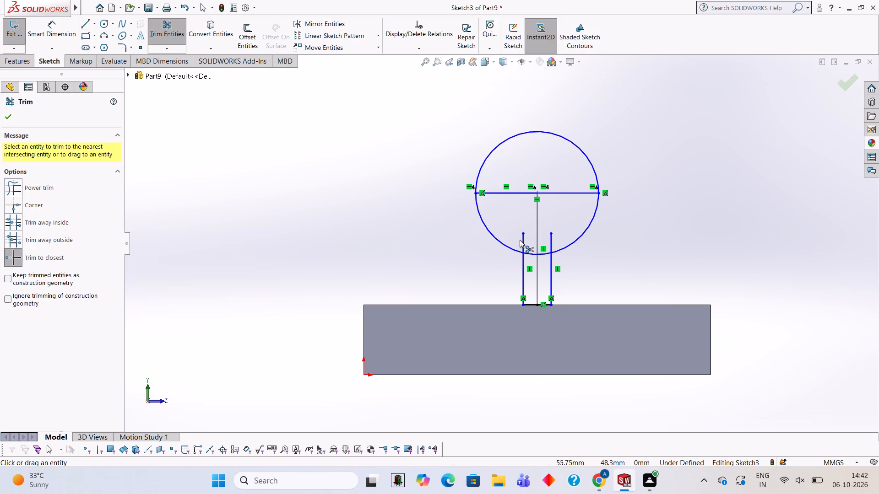
{"action": "left_click", "coordinate": [523, 241]}
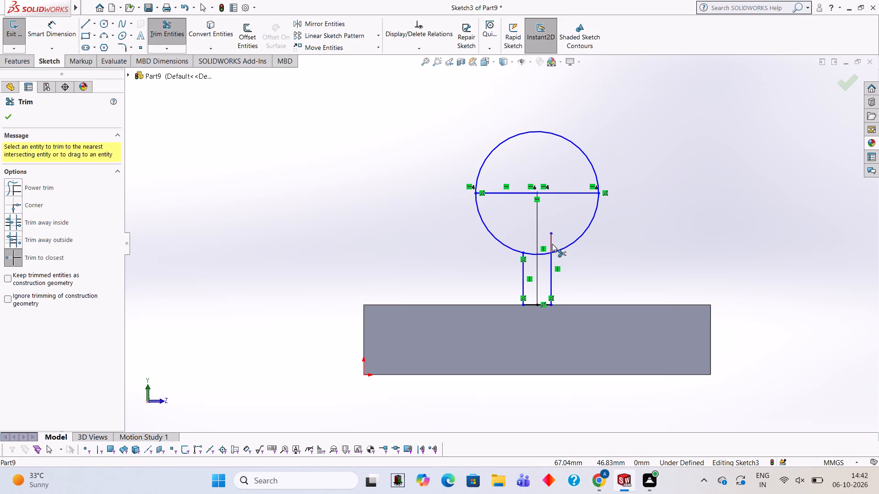
{"action": "left_click", "coordinate": [552, 244]}
{"action": "left_click", "coordinate": [541, 252]}
{"action": "left_click", "coordinate": [533, 253]}
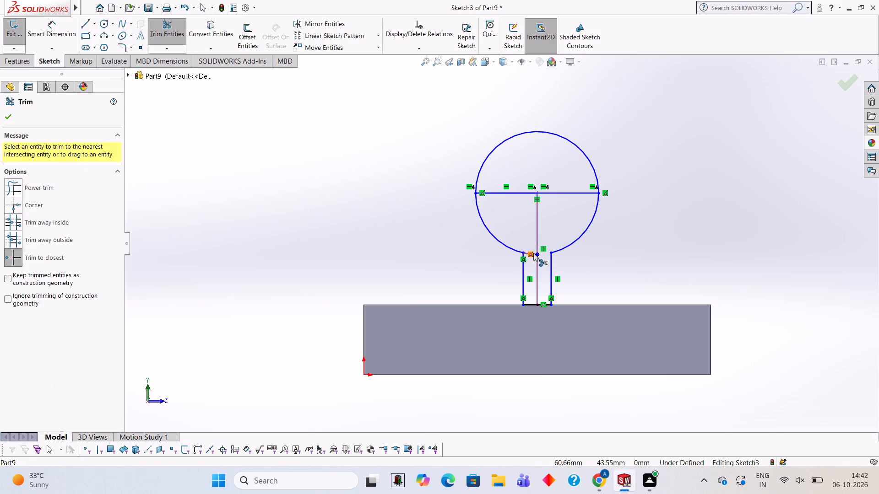
{"action": "scroll", "coordinate": [525, 253], "scroll_direction": "down", "scroll_amount": 5}
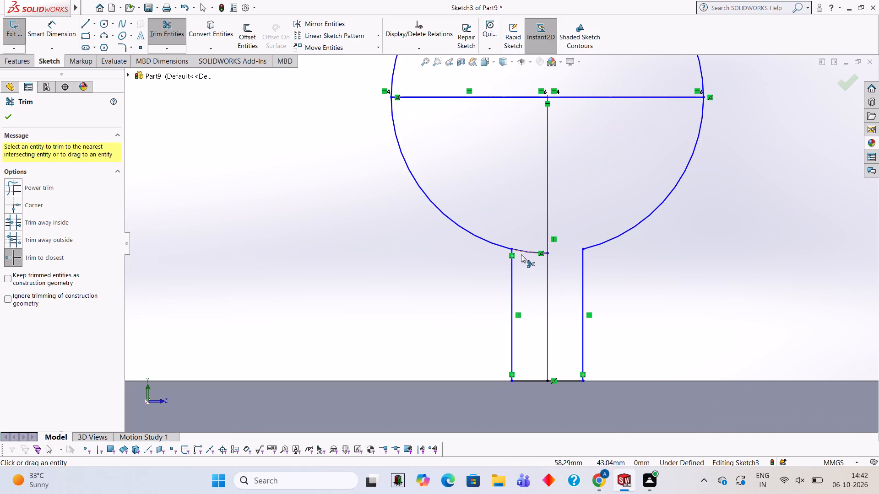
{"action": "left_click", "coordinate": [522, 253]}
{"action": "scroll", "coordinate": [531, 233], "scroll_direction": "up", "scroll_amount": 3}
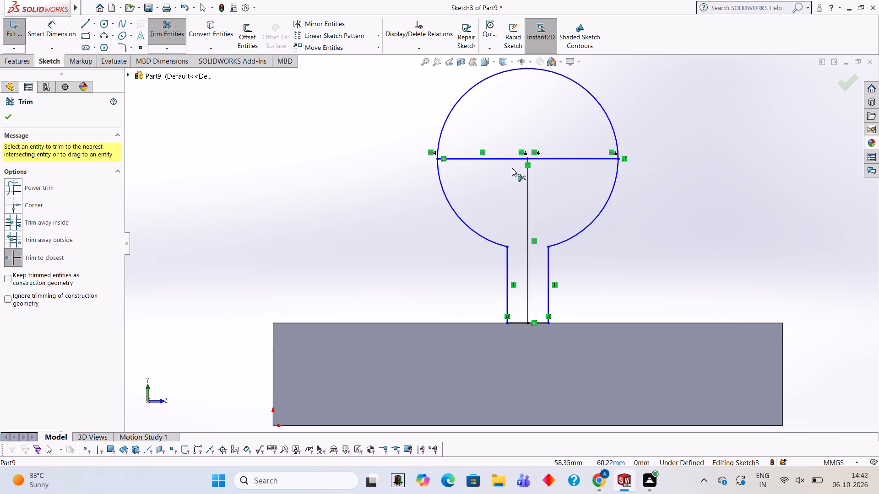
Trim away the circle's upper half, the short base lines and the vertical centre line.
{"action": "left_click", "coordinate": [467, 88]}
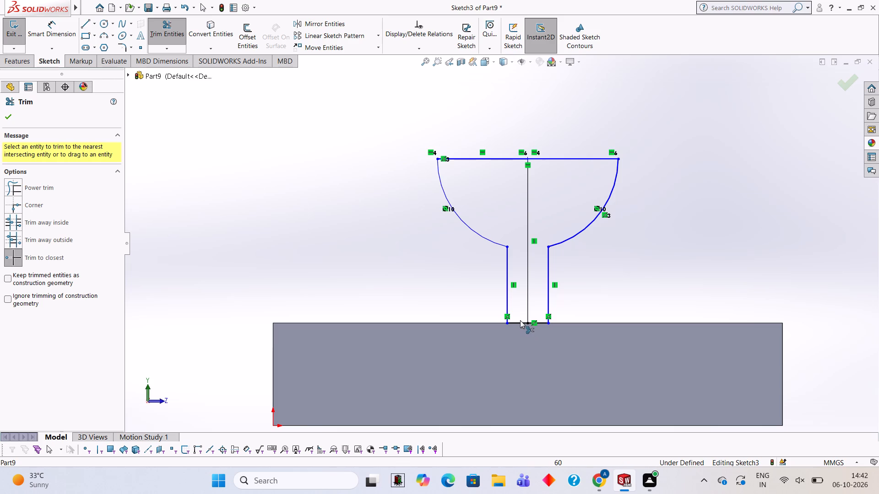
{"action": "left_click", "coordinate": [515, 322]}
{"action": "left_click", "coordinate": [542, 322]}
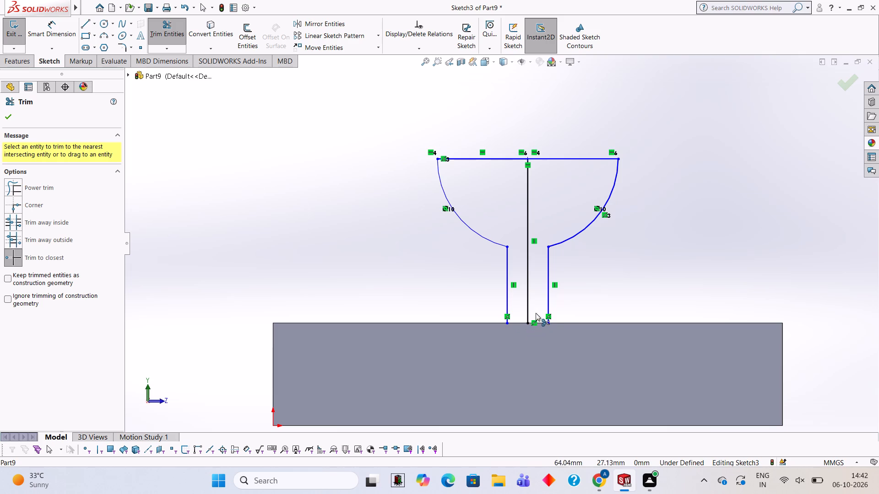
{"action": "left_click", "coordinate": [527, 309]}
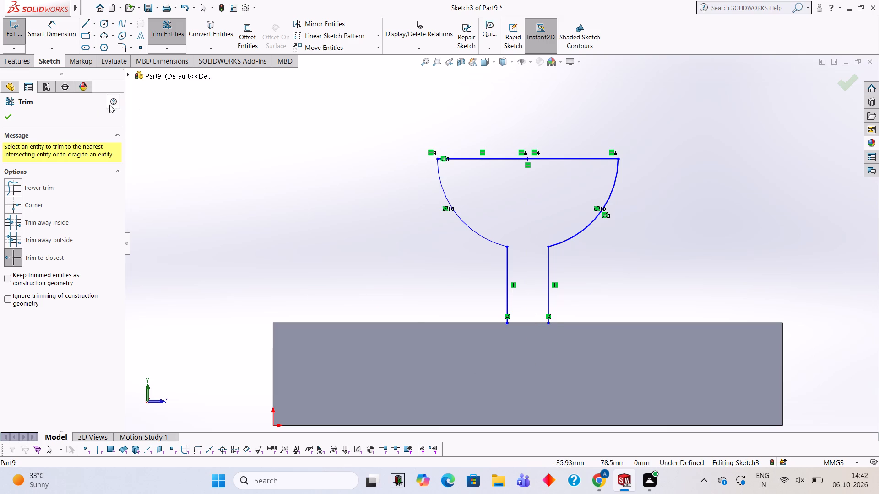
Extrude the half-round head and stem region 50 mm blind in the reversed direction, merged with the L-shaped body.
{"action": "left_click", "coordinate": [21, 56]}
{"action": "left_click", "coordinate": [23, 38]}
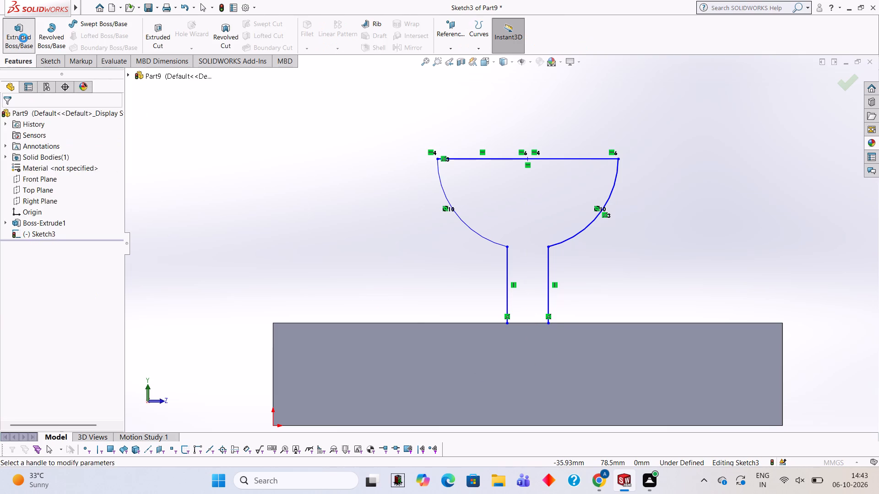
{"action": "left_click", "coordinate": [485, 188]}
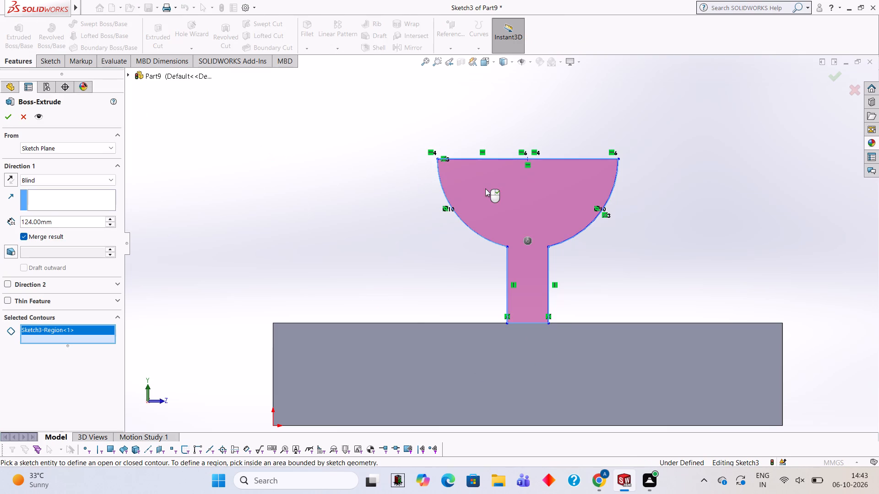
{"action": "middle_click_drag", "start_coordinate": [689, 217], "coordinate": [645, 303]}
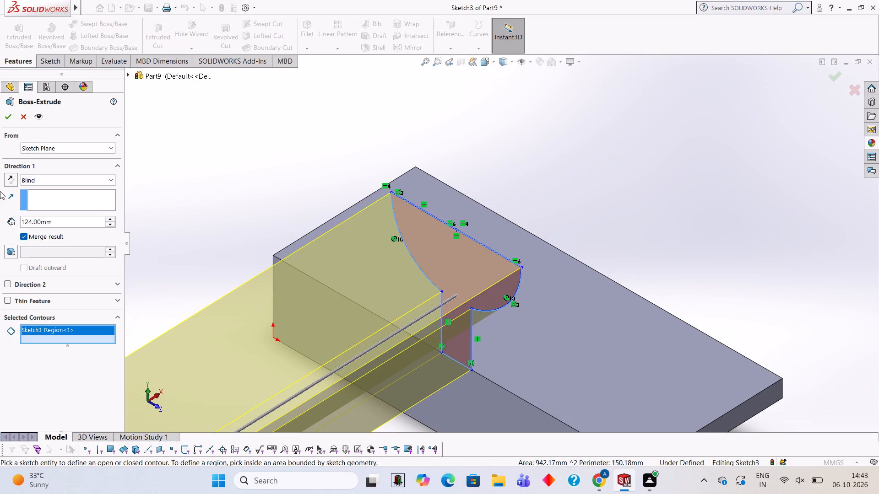
{"action": "left_click", "coordinate": [12, 184]}
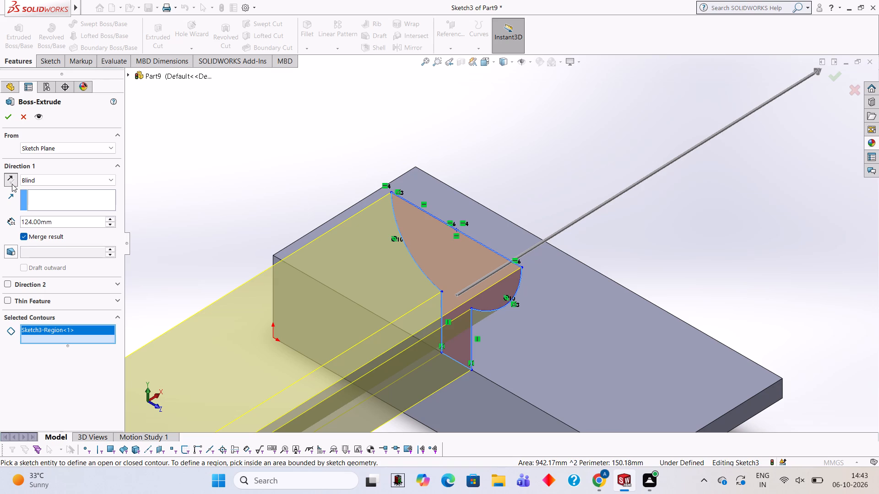
{"action": "left_click", "coordinate": [69, 221]}
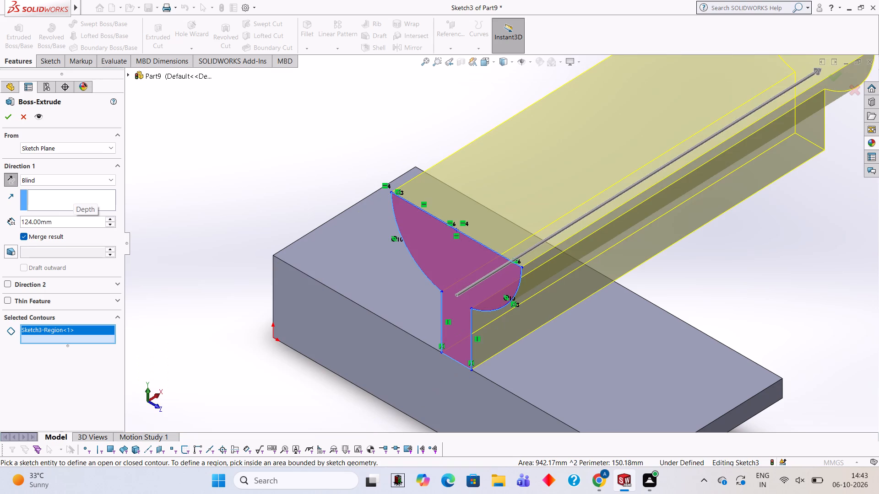
{"action": "key", "text": "BackSpace"}
{"action": "key", "text": "BackSpace"}
{"action": "key", "text": "BackSpace"}
{"action": "key", "text": "BackSpace"}
{"action": "key", "text": "BackSpace"}
{"action": "key", "text": "BackSpace"}
{"action": "key", "text": "BackSpace"}
{"action": "key", "text": "BackSpace"}
{"action": "key", "text": "BackSpace"}
{"action": "key", "text": "BackSpace"}
{"action": "key", "text": "BackSpace"}
{"action": "key", "text": "BackSpace"}
{"action": "key", "text": "BackSpace"}
{"action": "key", "text": "BackSpace"}
{"action": "key", "text": "BackSpace"}
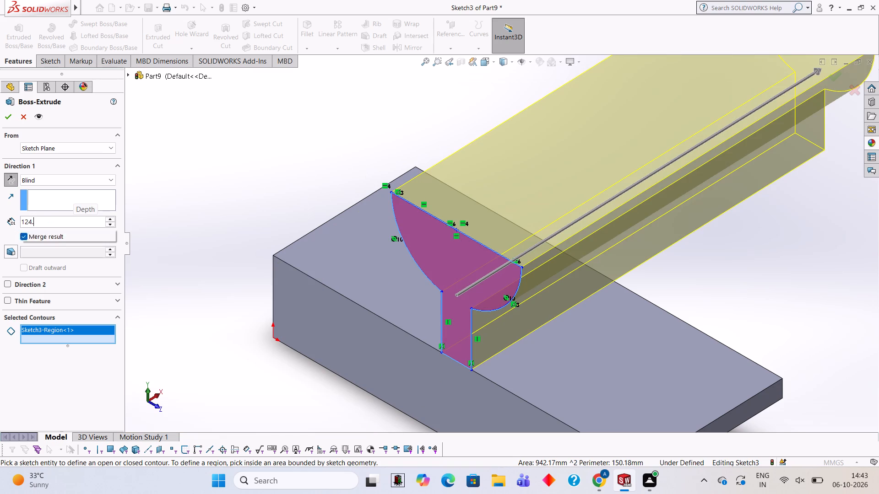
{"action": "type", "text": "50"}
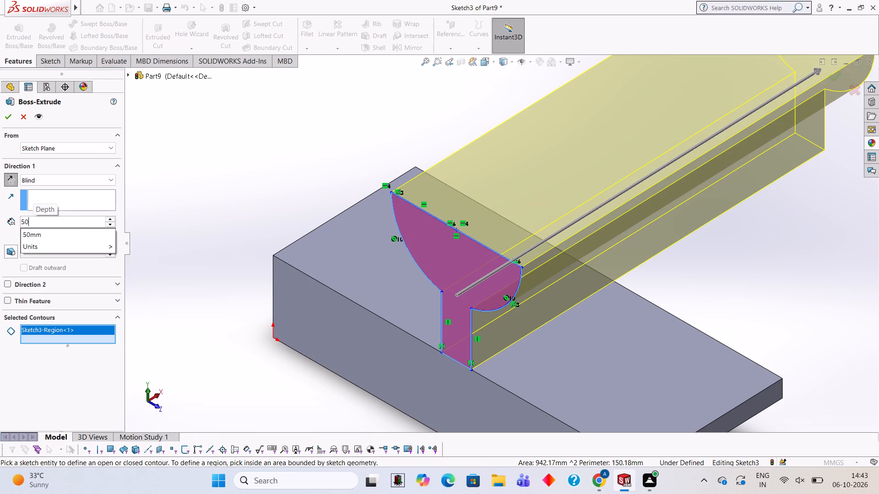
{"action": "key", "text": "Return"}
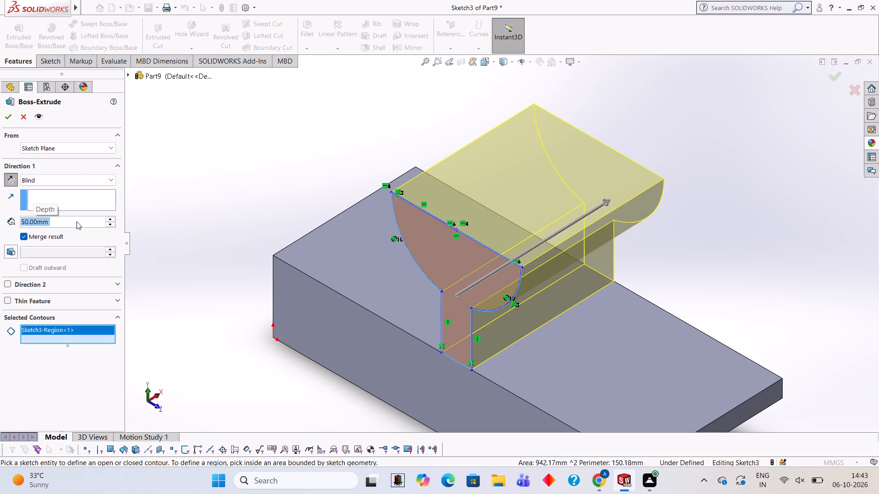
{"action": "left_click", "coordinate": [7, 117]}
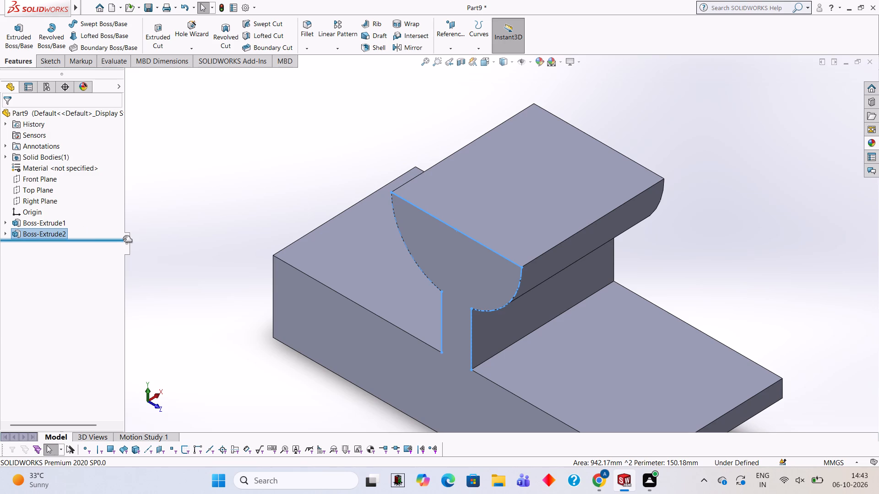
{"action": "left_click", "coordinate": [213, 173]}
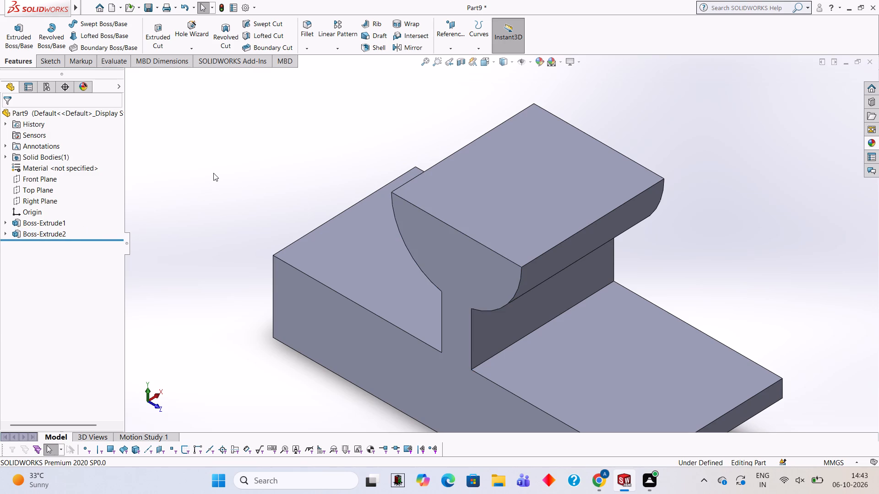
Start a sketch on the shared outer face of the half-round head and vertical leg, viewed normal to it.
{"action": "scroll", "coordinate": [450, 270], "scroll_direction": "up", "scroll_amount": 1}
{"action": "middle_click_drag", "start_coordinate": [450, 270], "coordinate": [470, 208]}
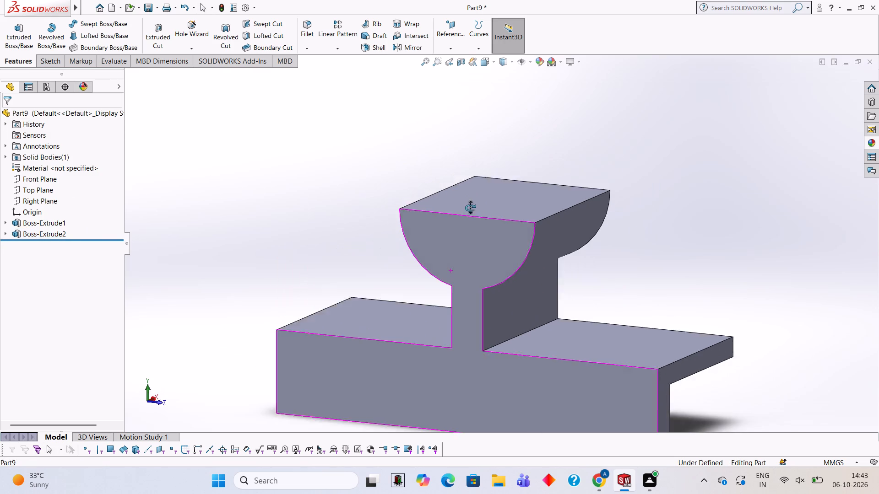
{"action": "middle_click_drag", "start_coordinate": [470, 208], "coordinate": [477, 208]}
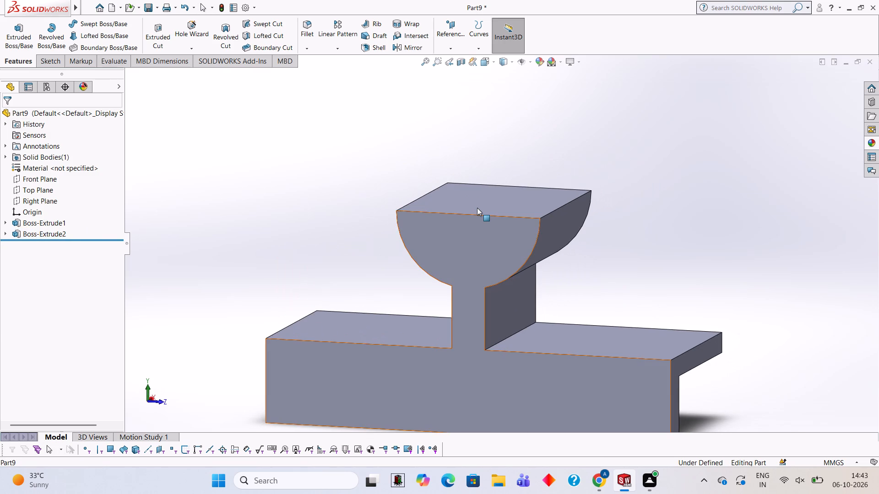
{"action": "left_click", "coordinate": [472, 238]}
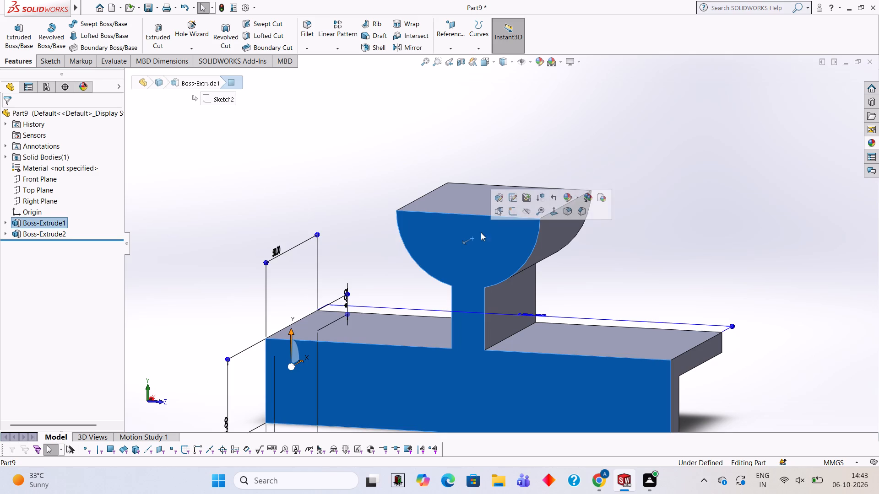
{"action": "left_click", "coordinate": [512, 211]}
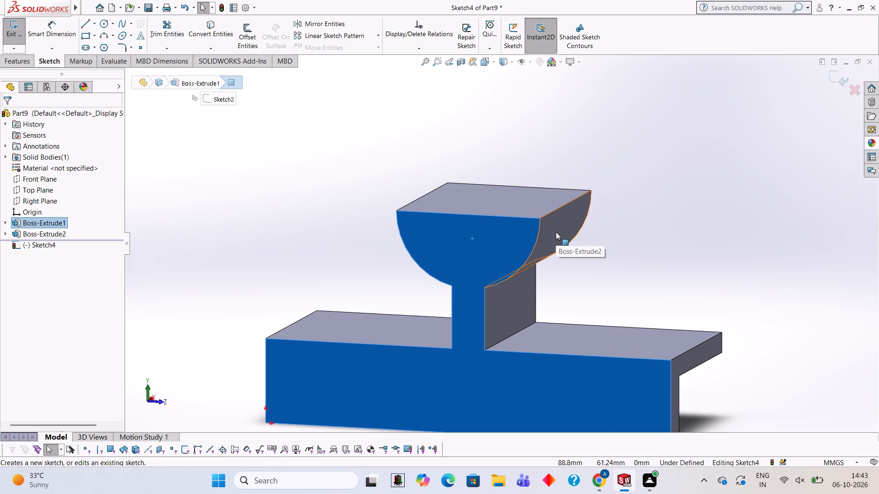
{"action": "key", "text": "ctrl+8"}
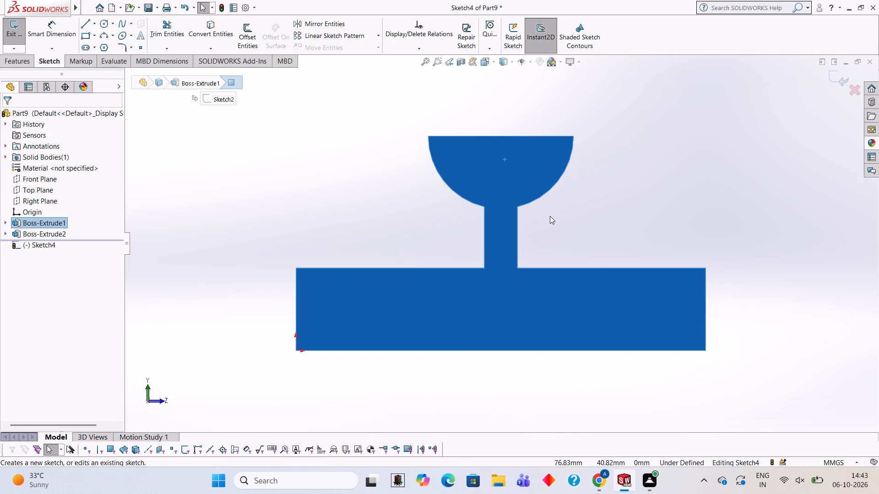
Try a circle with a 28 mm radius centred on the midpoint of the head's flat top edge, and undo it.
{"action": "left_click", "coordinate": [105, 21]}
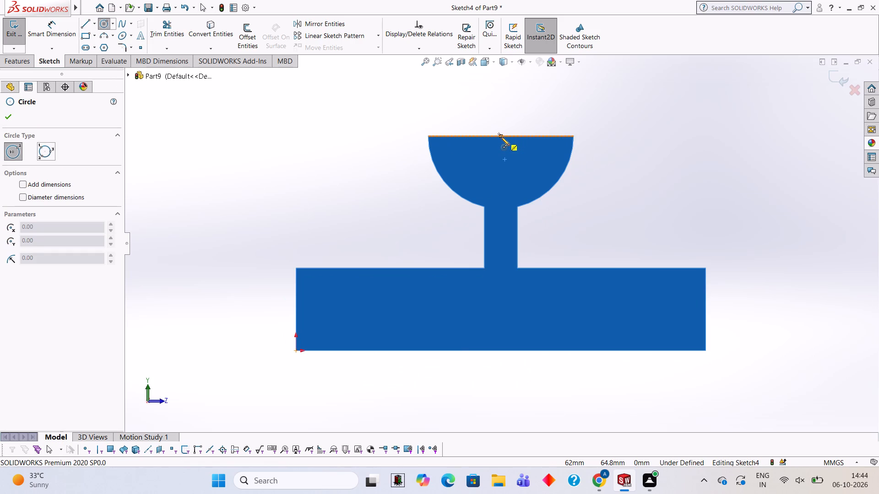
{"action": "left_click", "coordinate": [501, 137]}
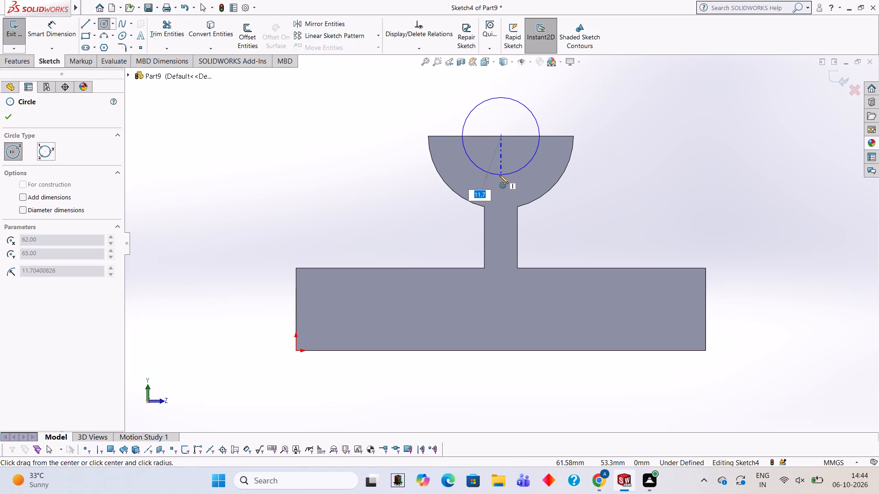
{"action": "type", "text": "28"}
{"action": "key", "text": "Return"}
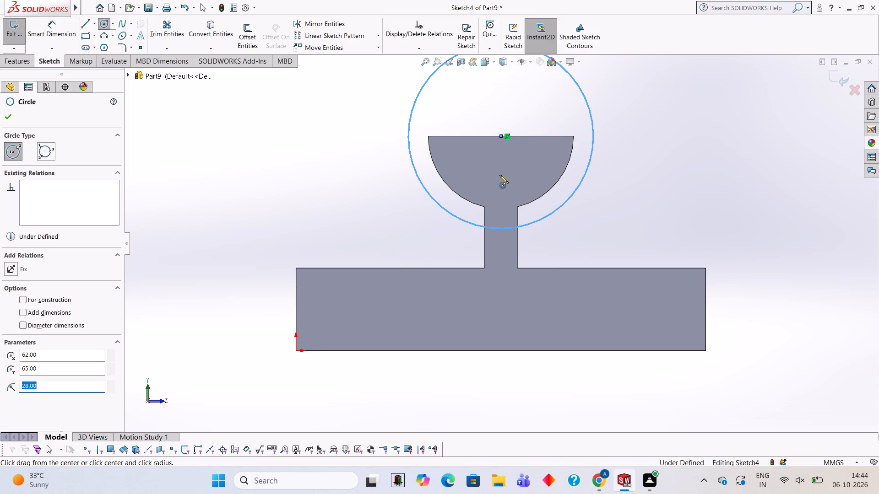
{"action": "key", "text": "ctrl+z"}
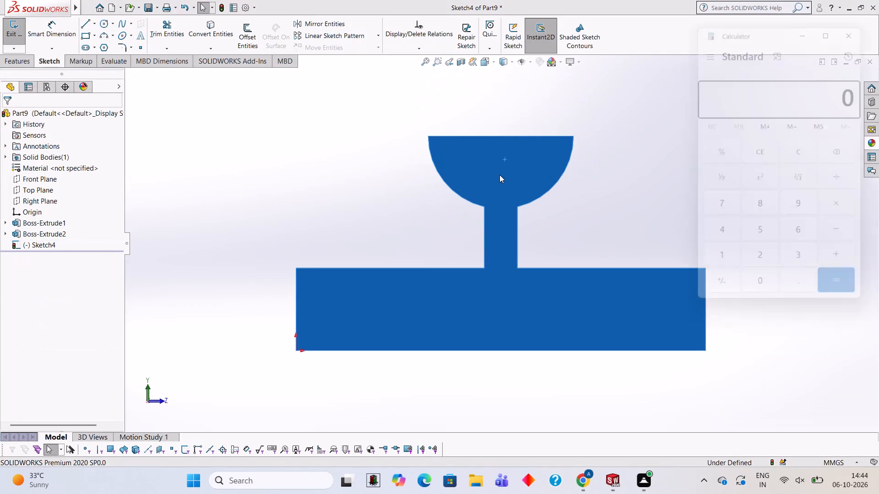
Divide 28 by 2 in the Calculator and close it.
{"action": "type", "text": "28/"}
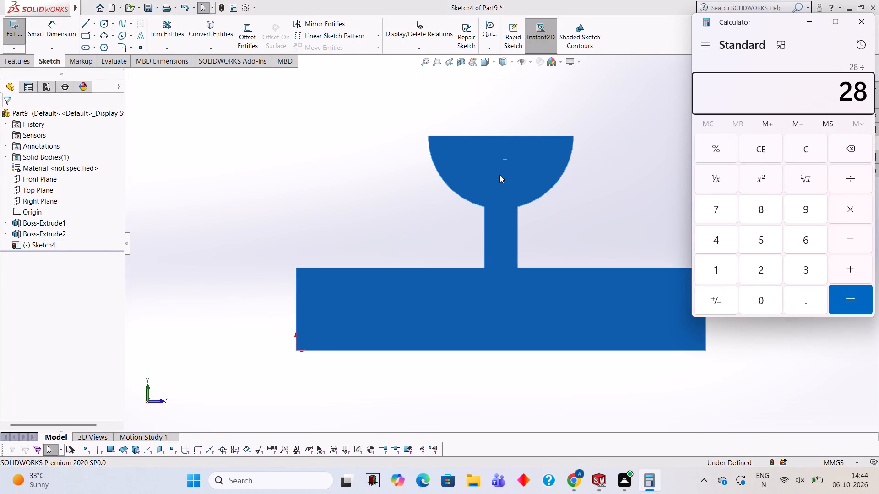
{"action": "key", "text": "2"}
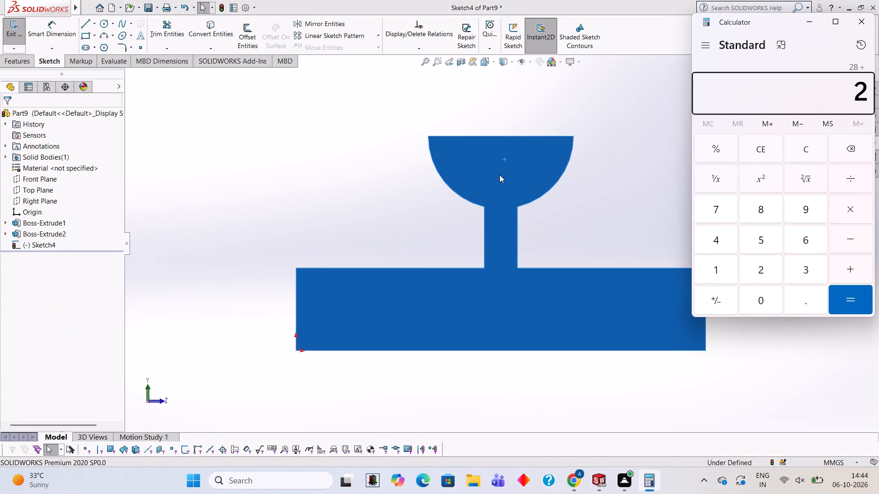
{"action": "key", "text": "Return"}
{"action": "left_click", "coordinate": [870, 21]}
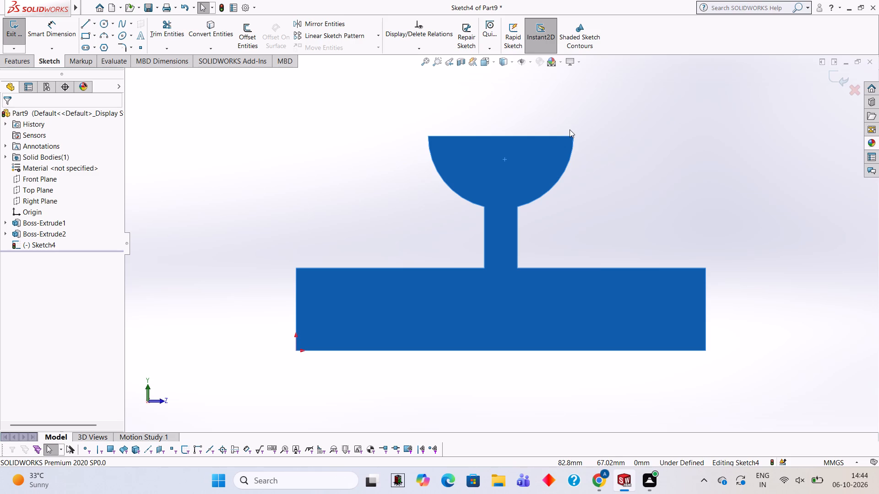
Sketch a circle with a 14 mm radius centred on the midpoint of the head's flat top edge.
{"action": "left_click", "coordinate": [104, 25]}
{"action": "left_click", "coordinate": [501, 136]}
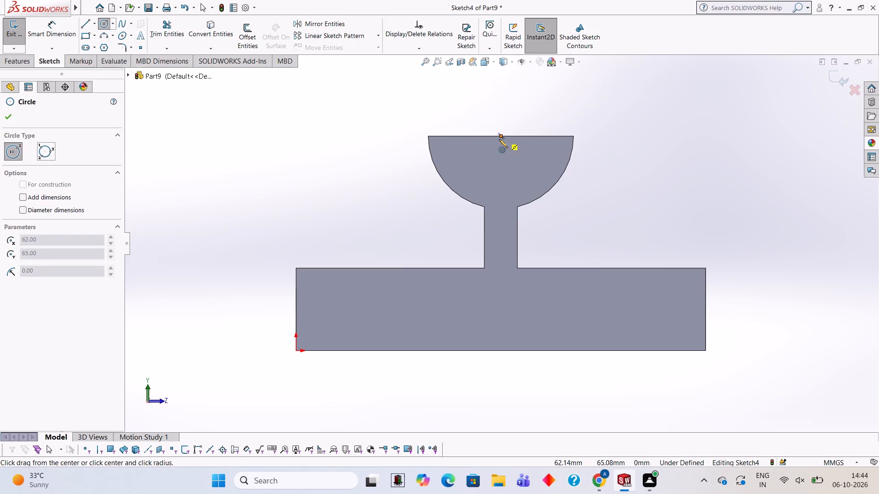
{"action": "type", "text": "14"}
{"action": "key", "text": "Return"}
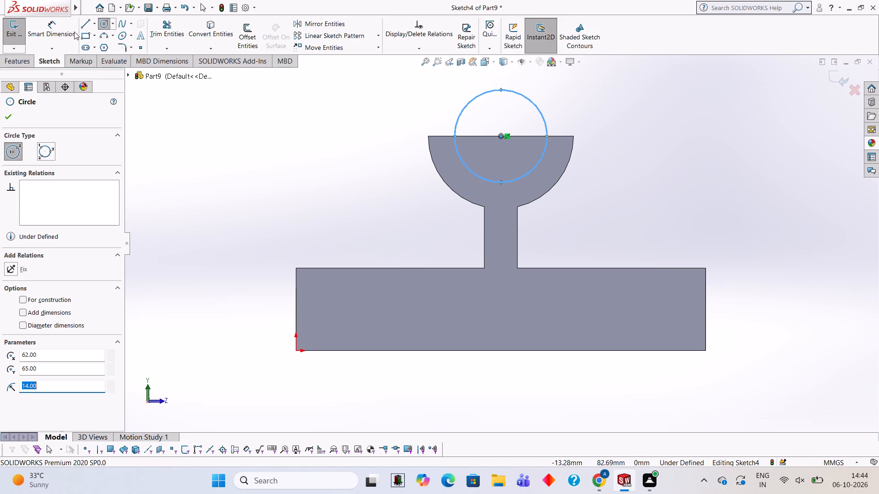
Draw a horizontal line across the circle's diameter along the head's top edge and trim away the upper half of the circle.
{"action": "left_click", "coordinate": [83, 22]}
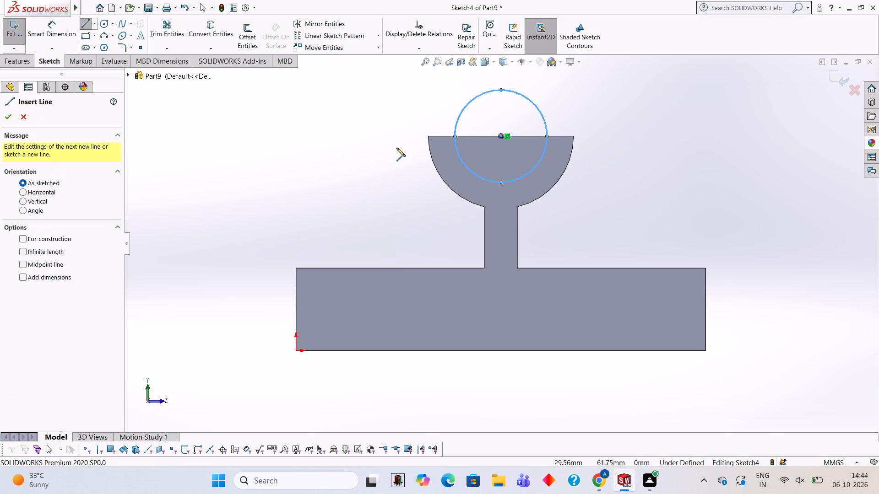
{"action": "left_click", "coordinate": [455, 135]}
{"action": "left_click", "coordinate": [546, 135]}
{"action": "left_click", "coordinate": [174, 41]}
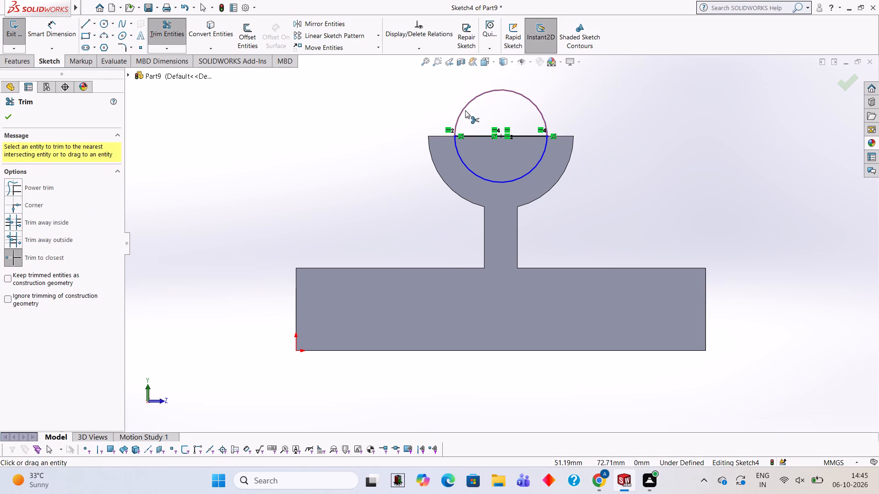
{"action": "left_click", "coordinate": [465, 110]}
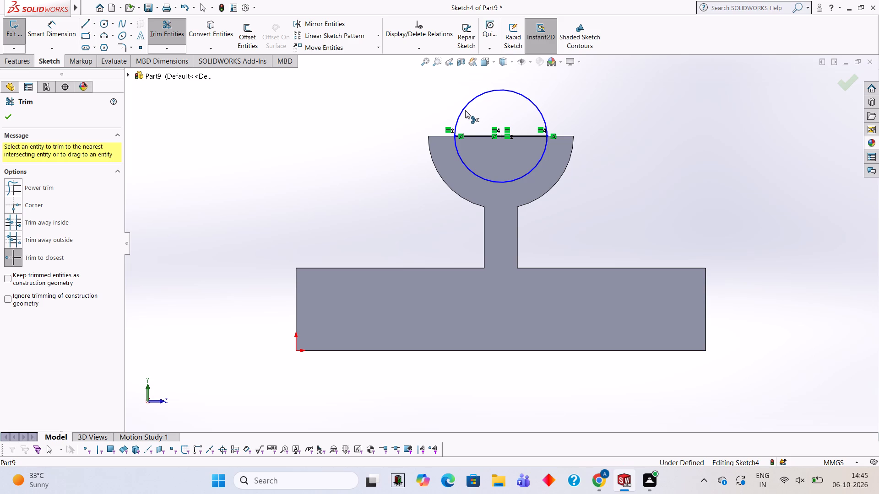
Cut-extrude the half-circle profile 50 mm blind through the head to form a half-round channel.
{"action": "scroll", "coordinate": [633, 143], "scroll_direction": "up", "scroll_amount": 2}
{"action": "middle_click_drag", "start_coordinate": [633, 138], "coordinate": [619, 155]}
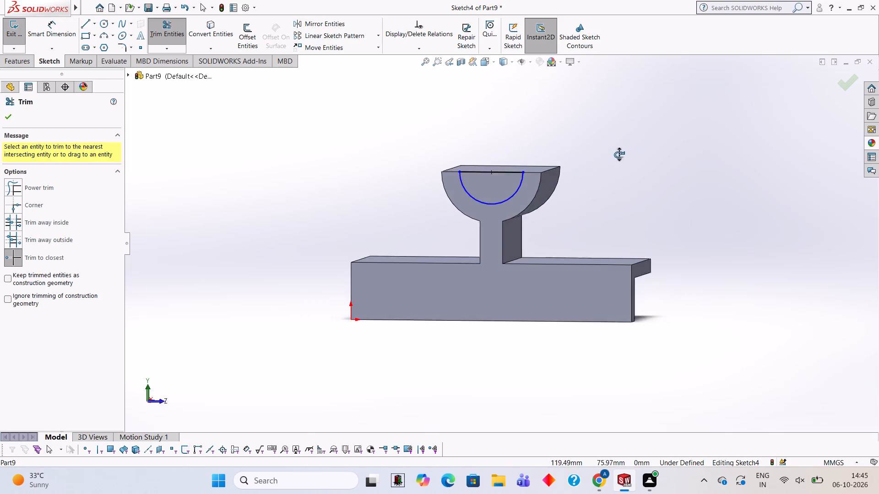
{"action": "middle_click_drag", "start_coordinate": [619, 155], "coordinate": [602, 197]}
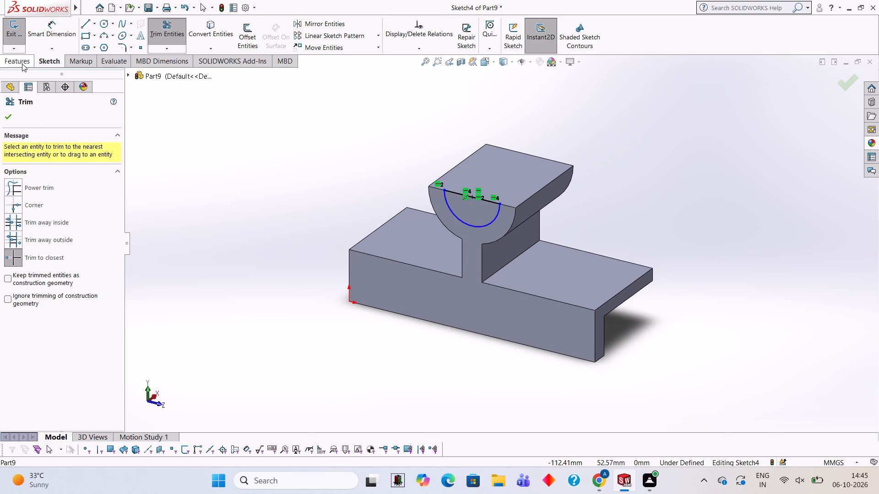
{"action": "left_click", "coordinate": [22, 64]}
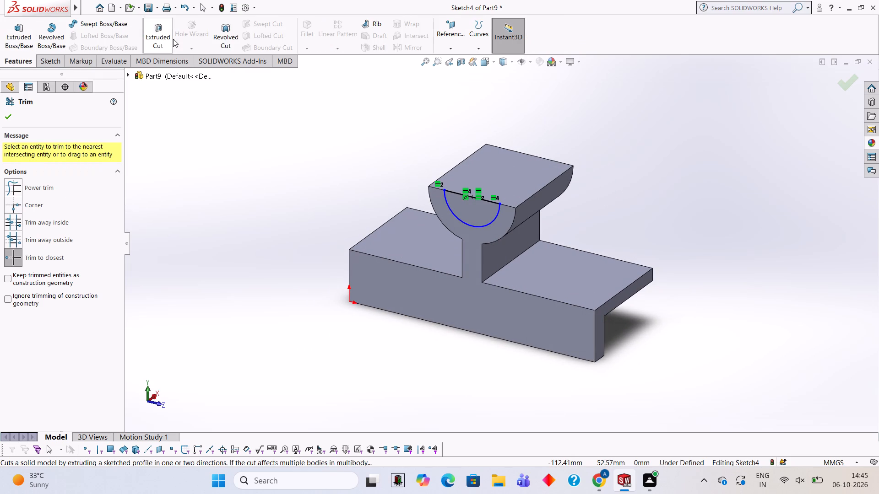
{"action": "left_click", "coordinate": [163, 38]}
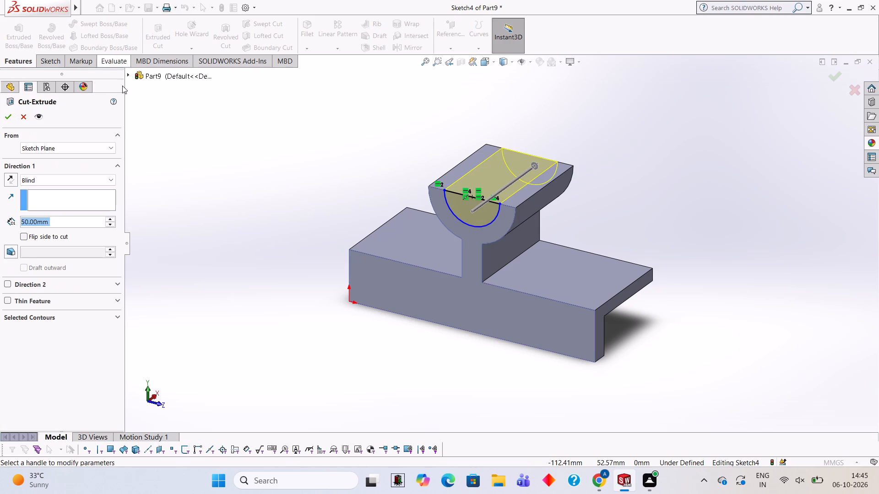
{"action": "middle_click_drag", "start_coordinate": [334, 189], "coordinate": [394, 304]}
{"action": "scroll", "coordinate": [394, 304], "scroll_direction": "up", "scroll_amount": 1}
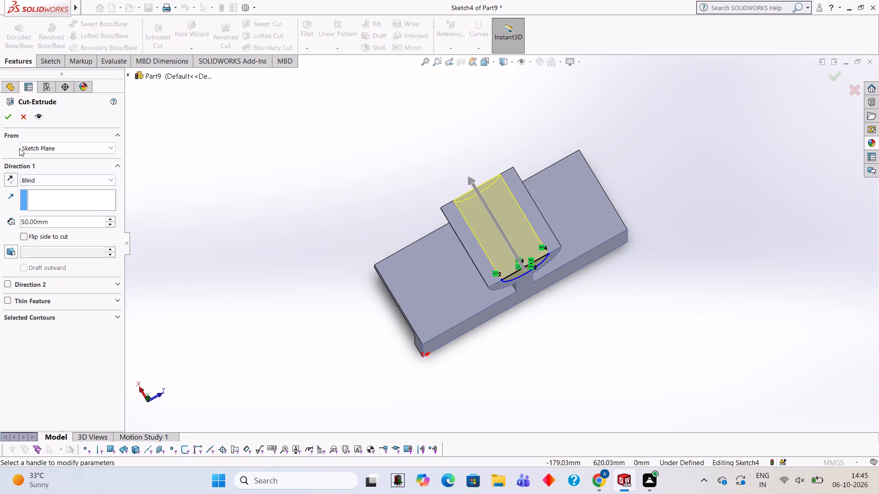
{"action": "left_click", "coordinate": [13, 118]}
{"action": "left_click", "coordinate": [244, 192]}
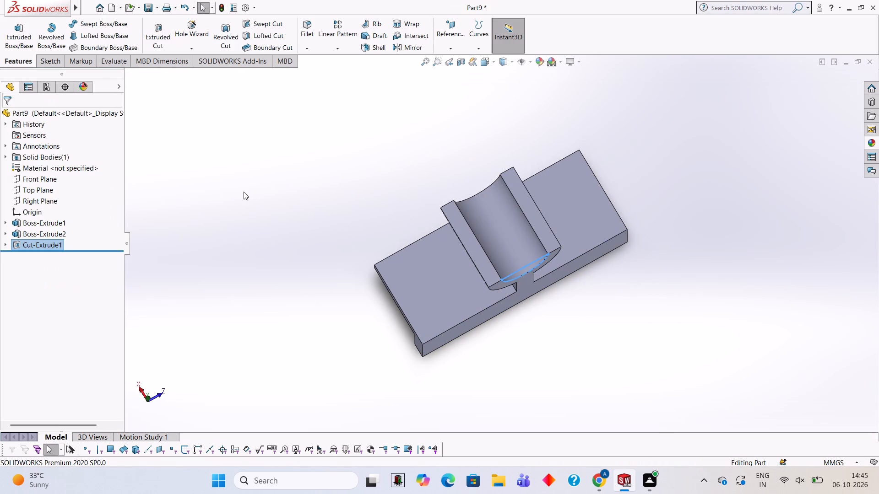
Examine the channelled head, the stem and the L-shaped base from several angles.
{"action": "middle_click_drag", "start_coordinate": [457, 207], "coordinate": [403, 166]}
{"action": "scroll", "coordinate": [506, 209], "scroll_direction": "up", "scroll_amount": 2}
{"action": "middle_click_drag", "start_coordinate": [511, 216], "coordinate": [505, 164]}
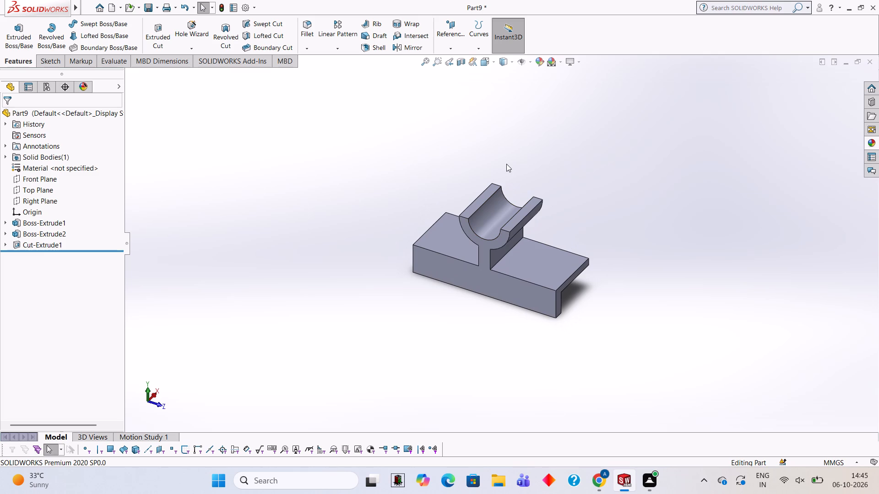
{"action": "scroll", "coordinate": [492, 275], "scroll_direction": "down", "scroll_amount": 2}
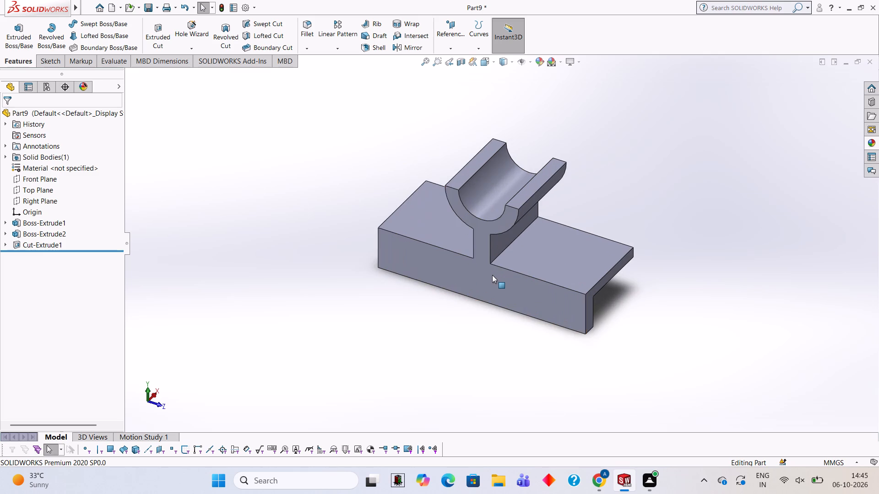
{"action": "scroll", "coordinate": [492, 275], "scroll_direction": "down", "scroll_amount": 1}
{"action": "scroll", "coordinate": [492, 275], "scroll_direction": "up", "scroll_amount": 1}
{"action": "middle_click_drag", "start_coordinate": [492, 275], "coordinate": [483, 215]}
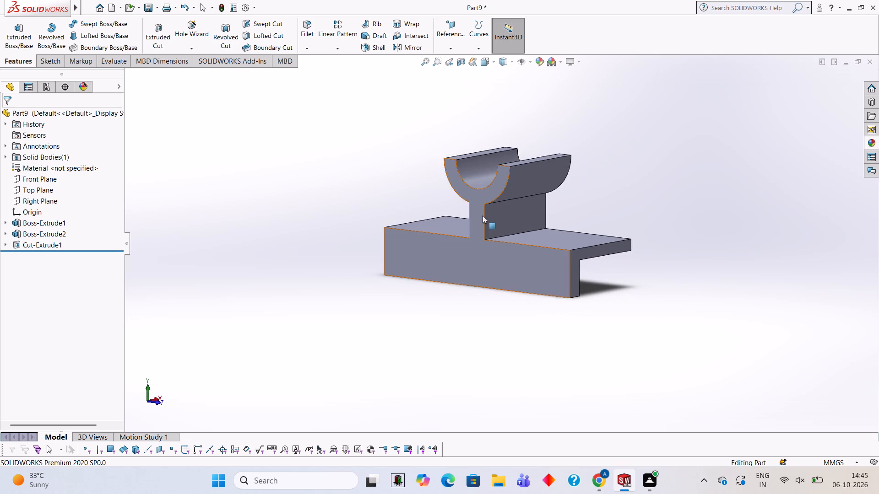
{"action": "scroll", "coordinate": [483, 215], "scroll_direction": "down", "scroll_amount": 2}
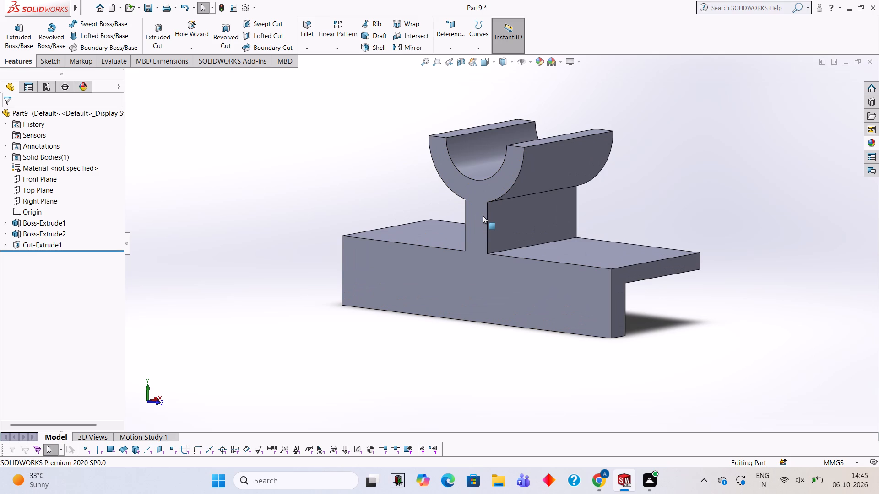
{"action": "middle_click_drag", "start_coordinate": [495, 195], "coordinate": [518, 206]}
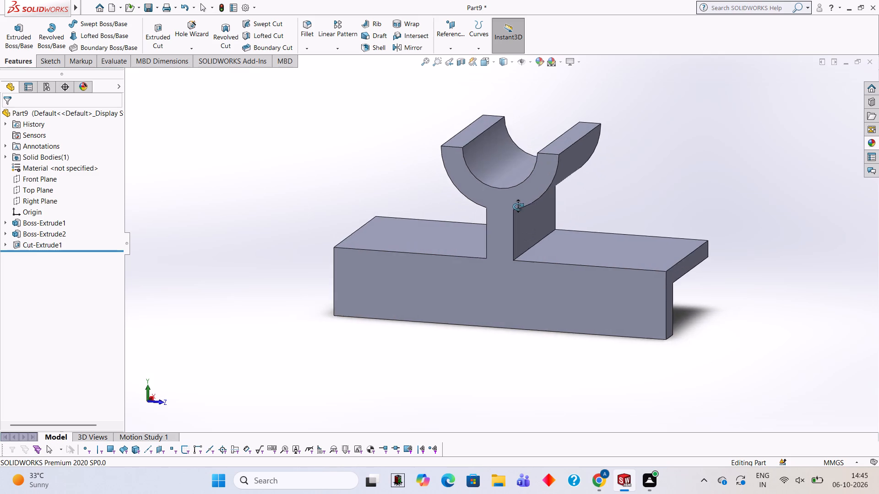
{"action": "middle_click_drag", "start_coordinate": [518, 206], "coordinate": [553, 217]}
Start a sketch on the shared outer face of the channelled head, stem and vertical leg, viewed normal to it.
{"action": "left_click", "coordinate": [538, 215]}
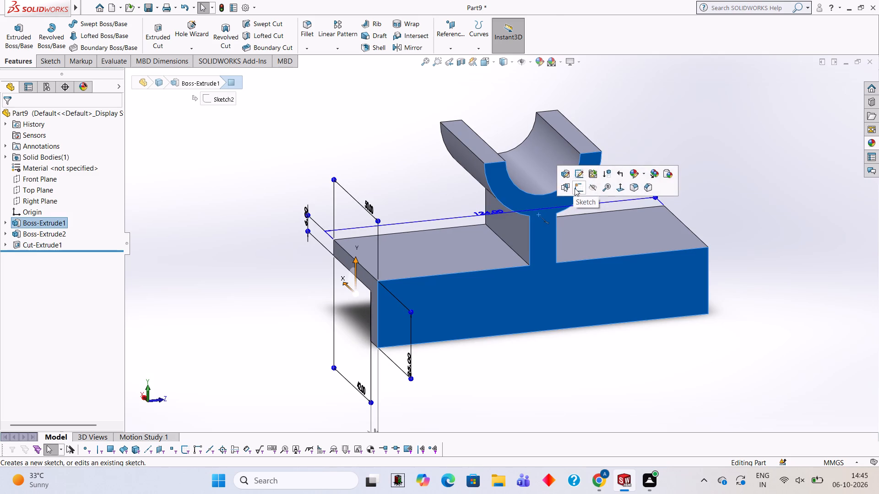
{"action": "left_click", "coordinate": [575, 188]}
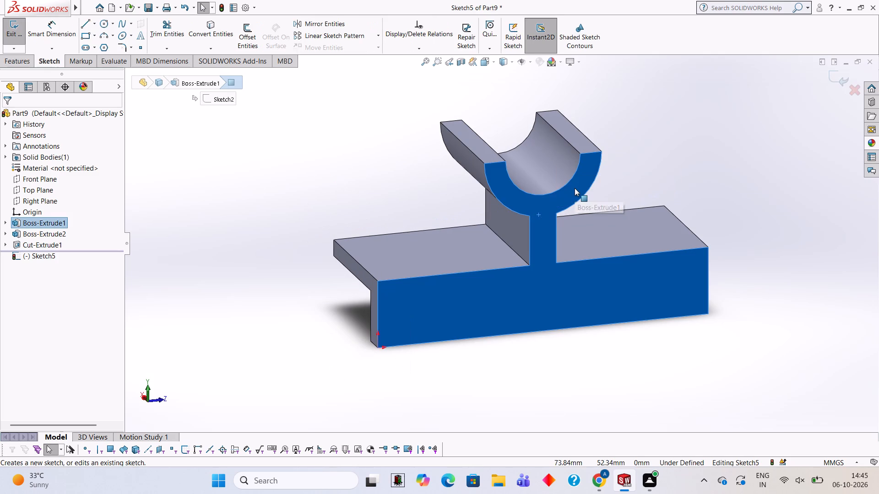
{"action": "key", "text": "ctrl+8"}
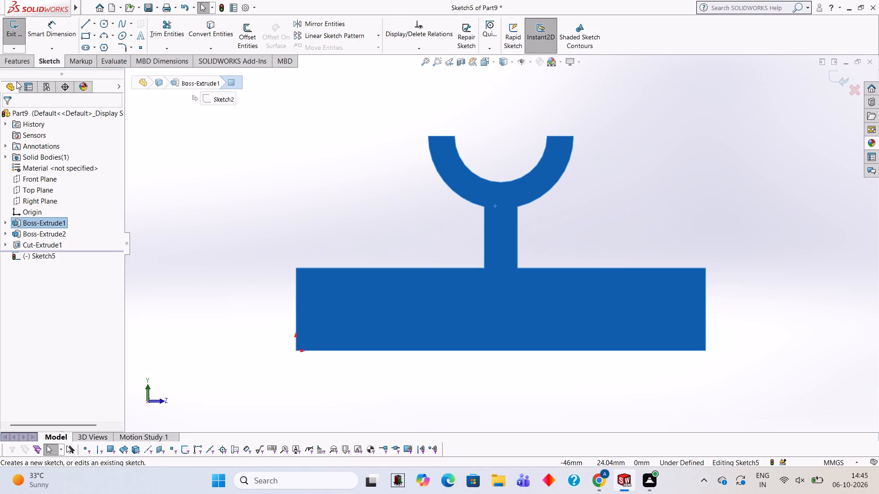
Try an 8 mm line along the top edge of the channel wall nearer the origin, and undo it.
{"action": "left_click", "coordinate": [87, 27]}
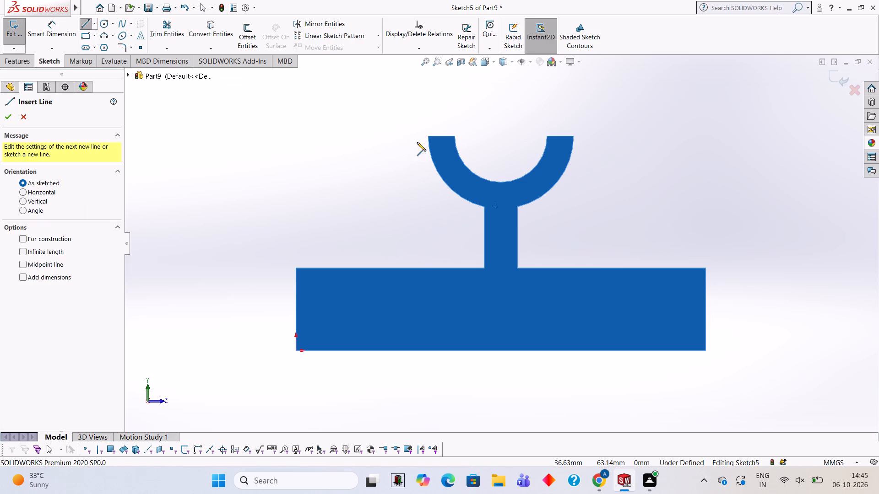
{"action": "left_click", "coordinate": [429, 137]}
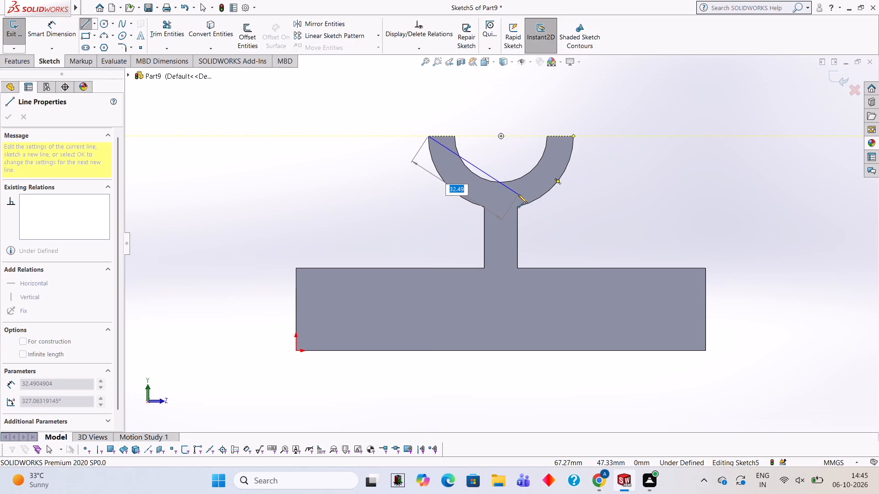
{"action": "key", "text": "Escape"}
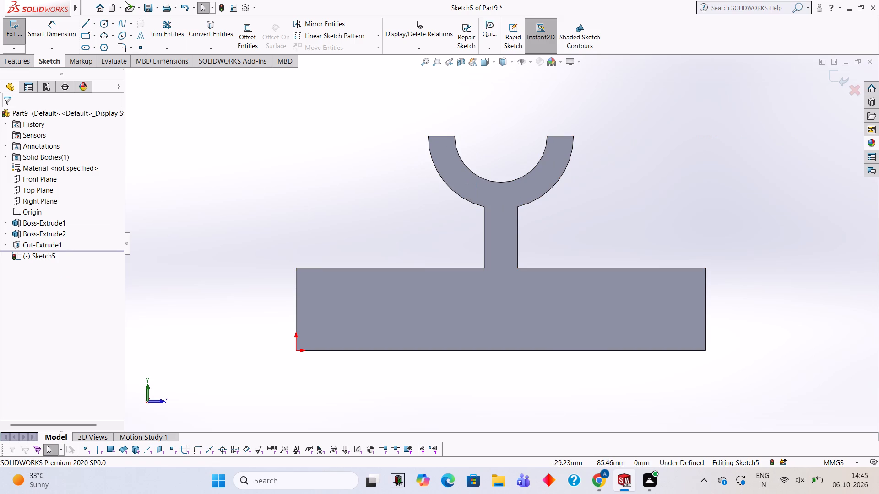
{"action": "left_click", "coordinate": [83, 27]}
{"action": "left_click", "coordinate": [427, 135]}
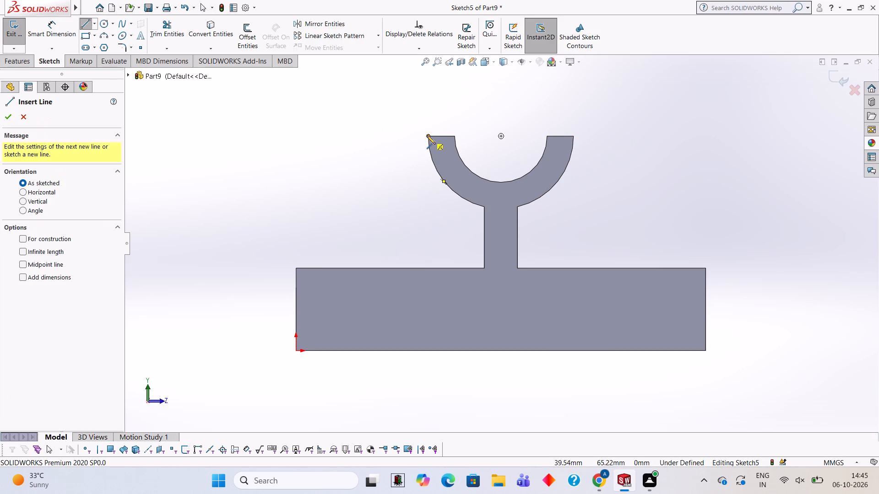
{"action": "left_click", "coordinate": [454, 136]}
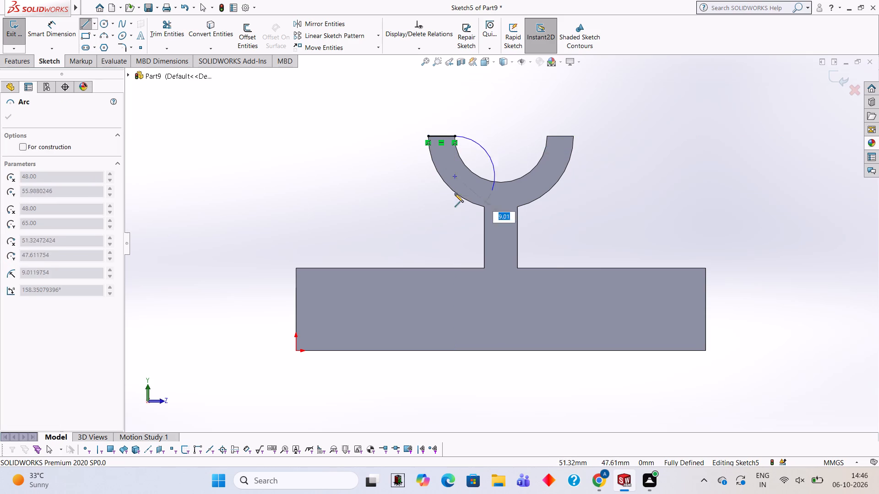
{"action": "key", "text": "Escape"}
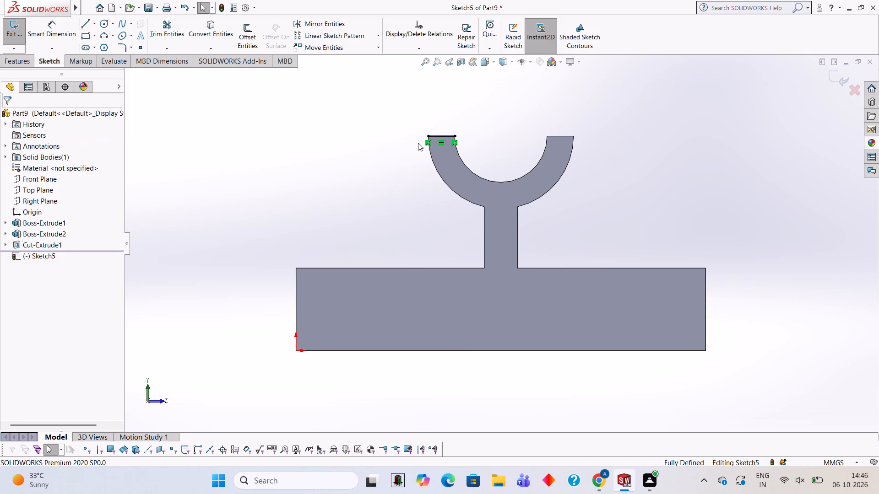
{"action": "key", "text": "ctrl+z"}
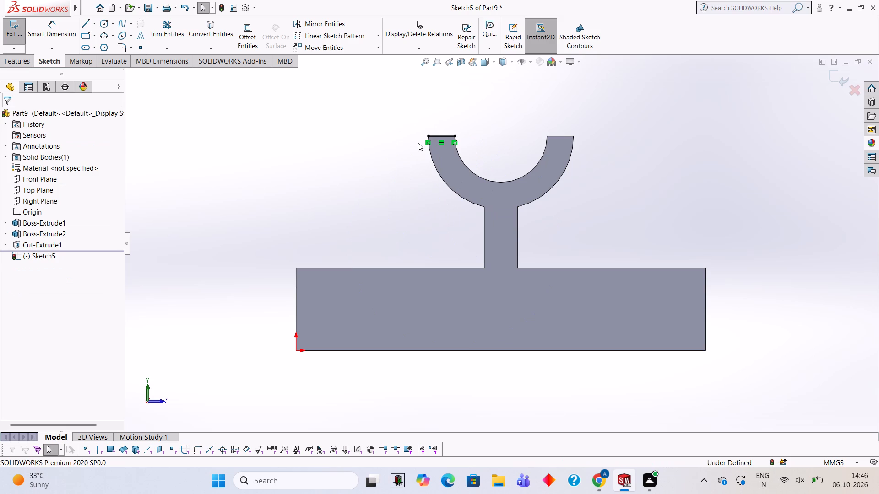
Examine the channelled head and its rims together with the base and its outer face.
{"action": "scroll", "coordinate": [569, 143], "scroll_direction": "up", "scroll_amount": 2}
{"action": "middle_click_drag", "start_coordinate": [585, 134], "coordinate": [541, 212]}
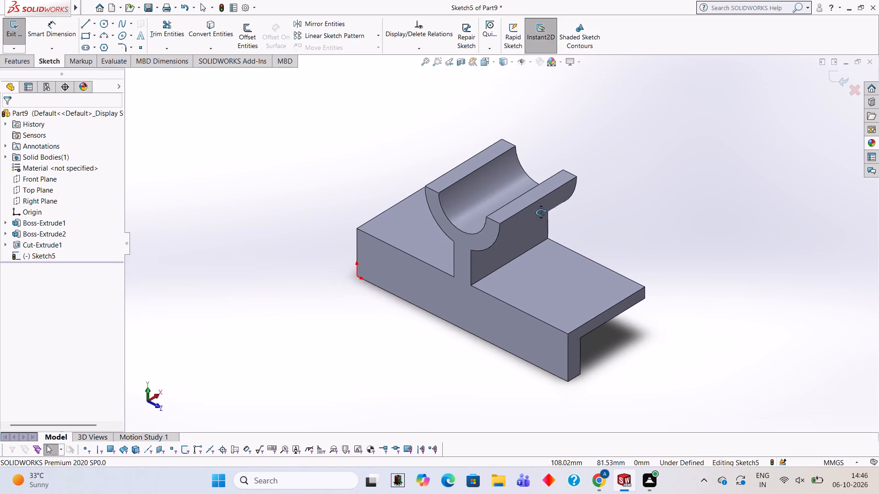
{"action": "middle_click_drag", "start_coordinate": [541, 212], "coordinate": [539, 212]}
{"action": "middle_click_drag", "start_coordinate": [558, 255], "coordinate": [576, 258]}
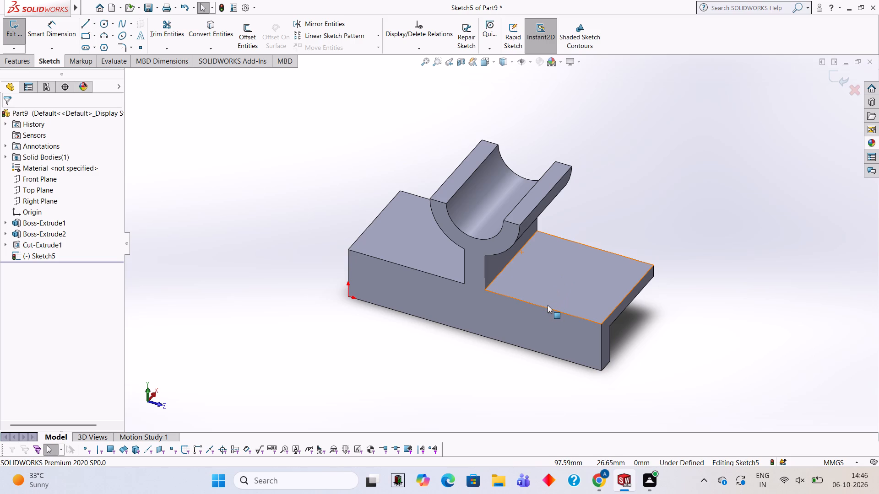
{"action": "scroll", "coordinate": [564, 220], "scroll_direction": "up", "scroll_amount": 1}
{"action": "scroll", "coordinate": [564, 220], "scroll_direction": "down", "scroll_amount": 1}
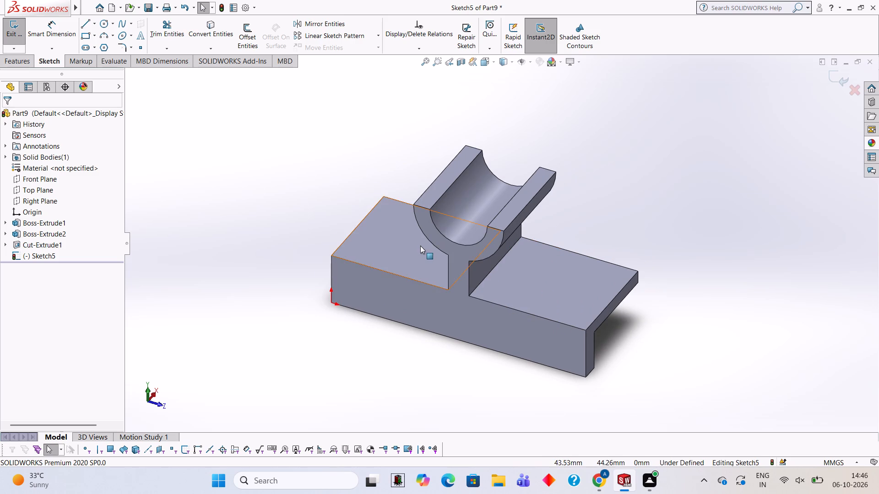
{"action": "scroll", "coordinate": [420, 246], "scroll_direction": "down", "scroll_amount": 2}
{"action": "scroll", "coordinate": [420, 246], "scroll_direction": "up", "scroll_amount": 1}
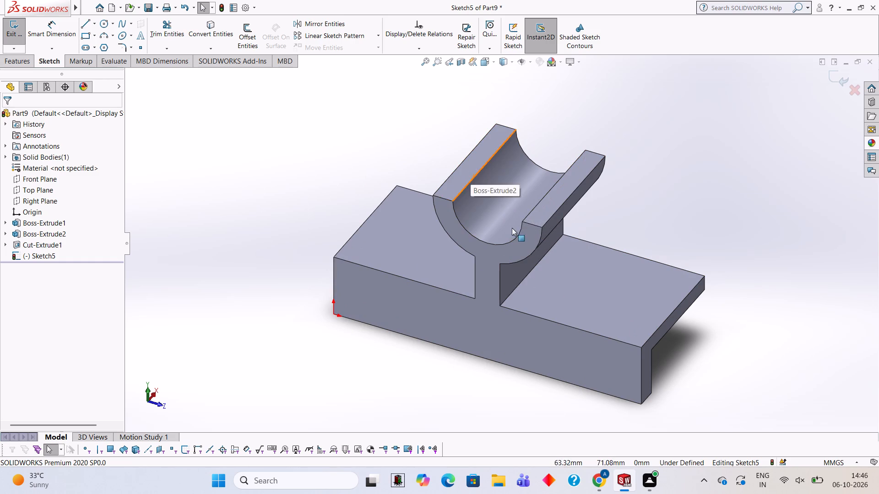
{"action": "scroll", "coordinate": [536, 203], "scroll_direction": "up", "scroll_amount": 1}
{"action": "scroll", "coordinate": [536, 203], "scroll_direction": "down", "scroll_amount": 1}
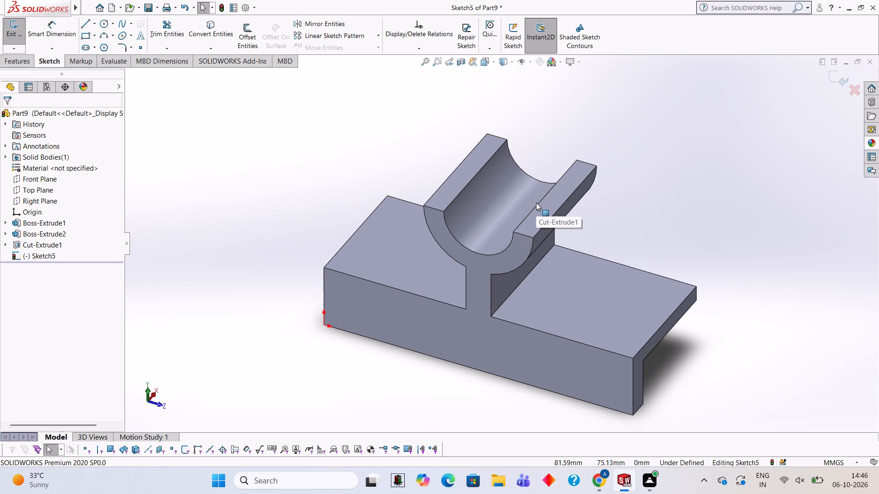
{"action": "scroll", "coordinate": [514, 220], "scroll_direction": "up", "scroll_amount": 1}
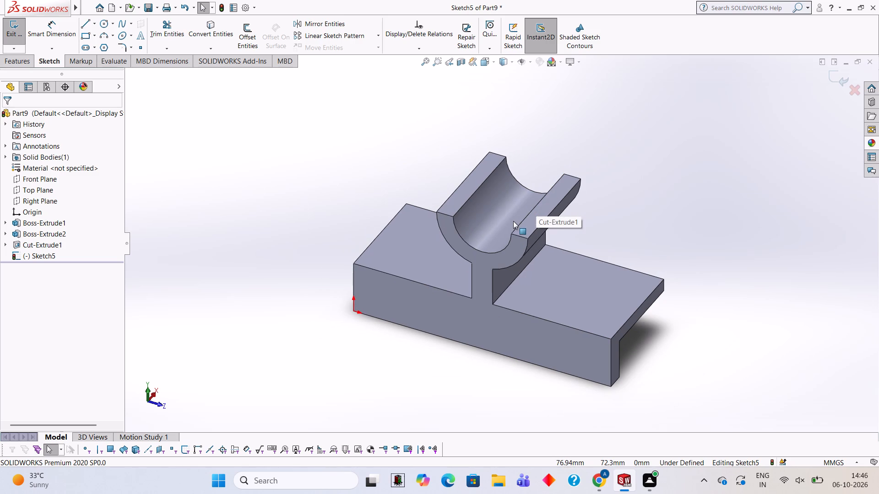
{"action": "left_click", "coordinate": [496, 339]}
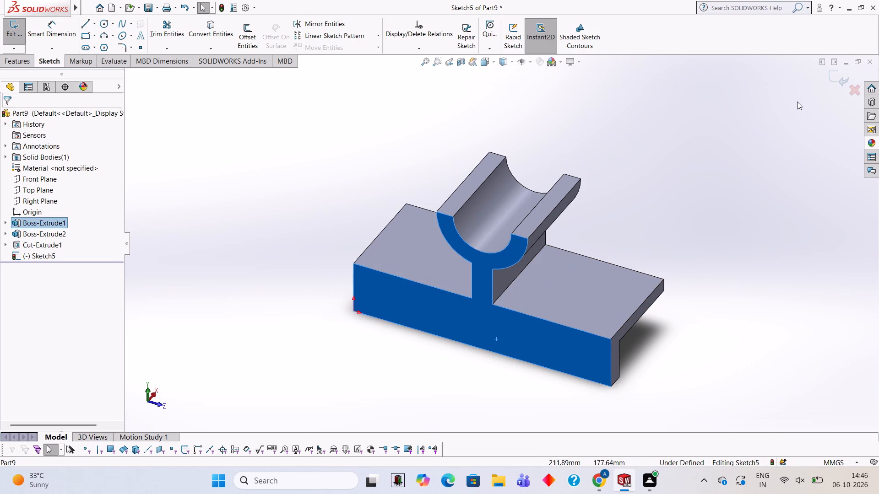
Restart the sketch on the vertical leg's outer face and draw a 15 mm radius circle centred on the bottom edge's midpoint.
{"action": "left_click", "coordinate": [830, 80]}
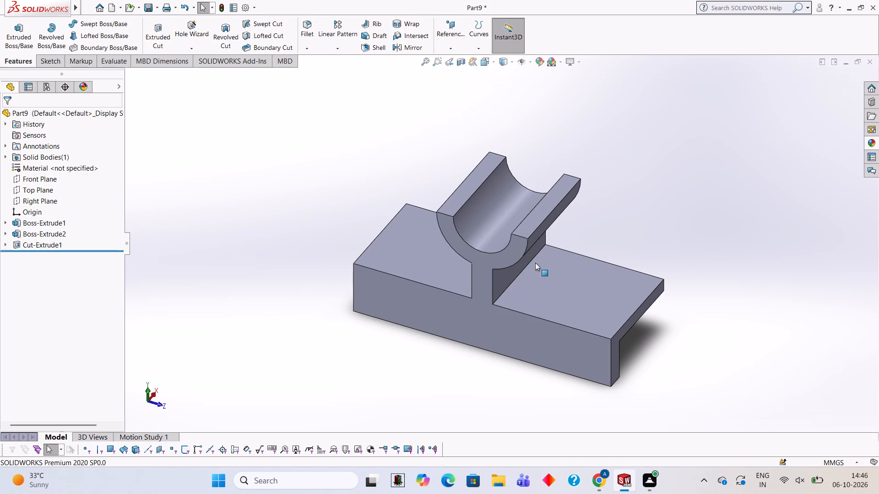
{"action": "left_click", "coordinate": [496, 317]}
{"action": "left_click", "coordinate": [531, 294]}
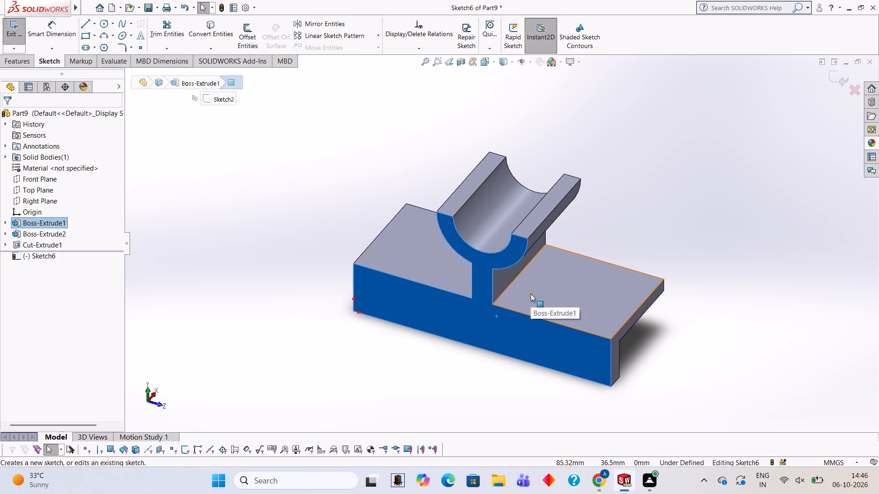
{"action": "key", "text": "ctrl+8"}
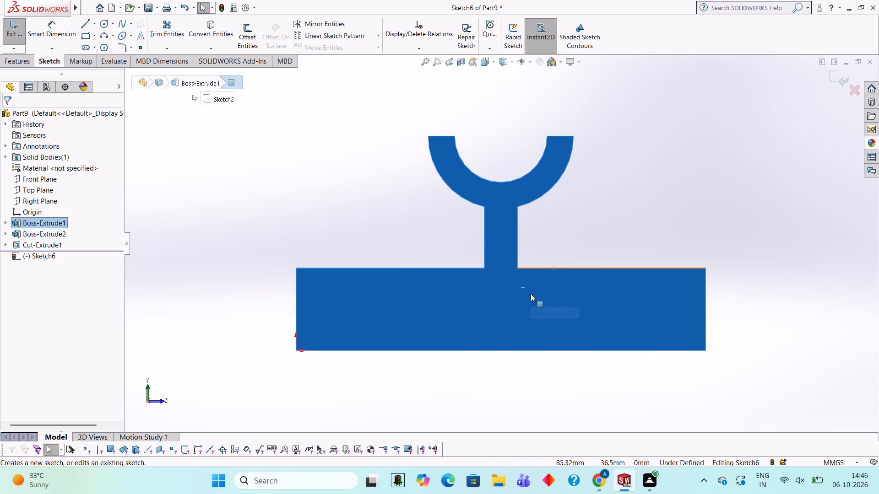
{"action": "left_click", "coordinate": [104, 25]}
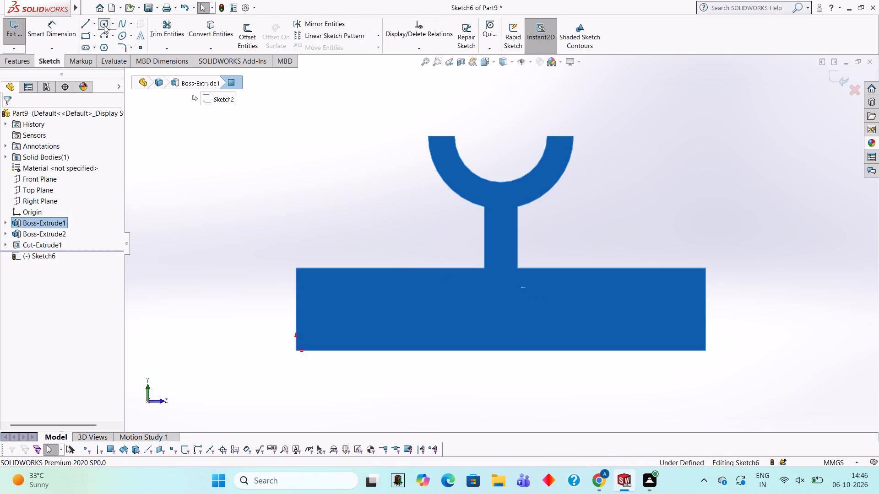
{"action": "left_click", "coordinate": [501, 352]}
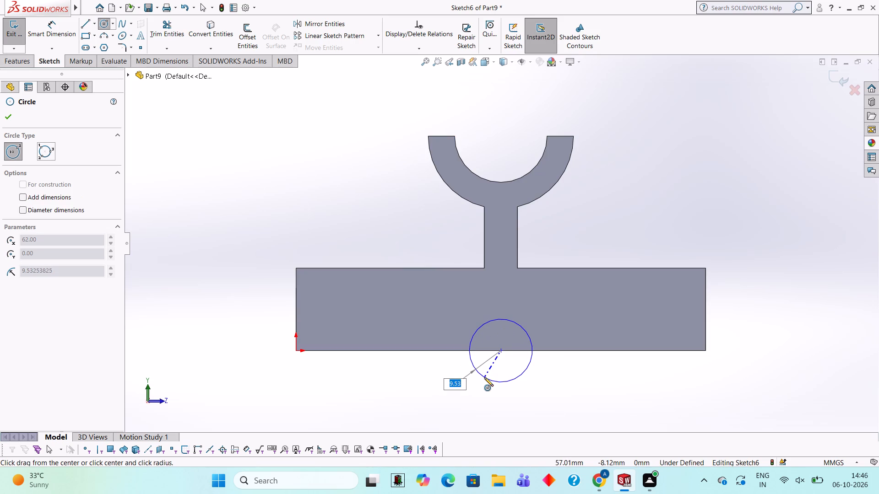
{"action": "type", "text": "15"}
{"action": "key", "text": "Return"}
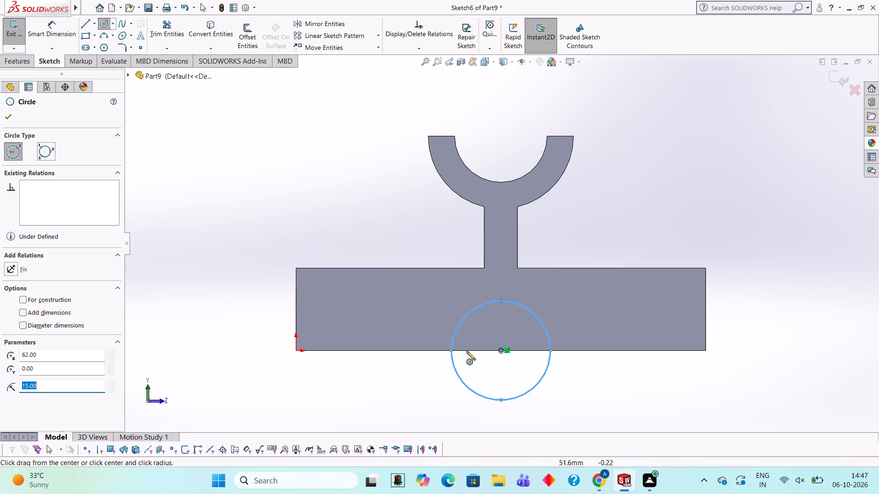
Draw a line across the circle's diameter along the bottom edge and trim away the lower half to leave a closed semicircle.
{"action": "left_click", "coordinate": [87, 23]}
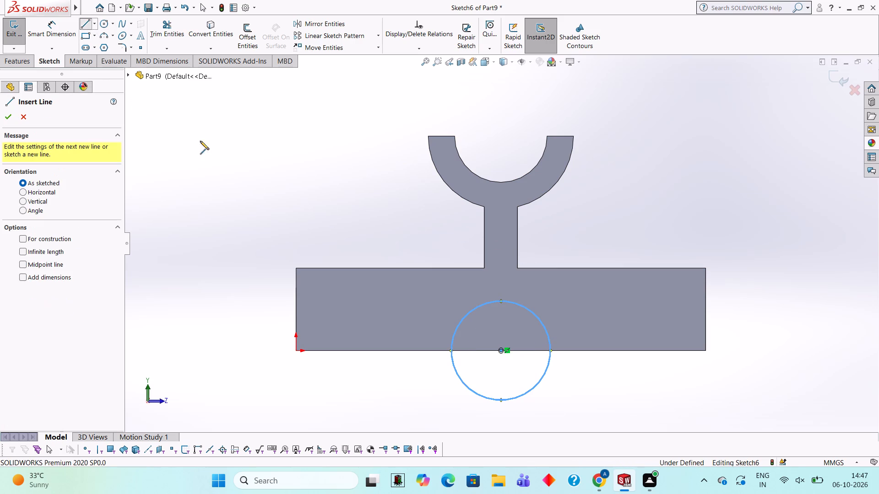
{"action": "left_click", "coordinate": [450, 351]}
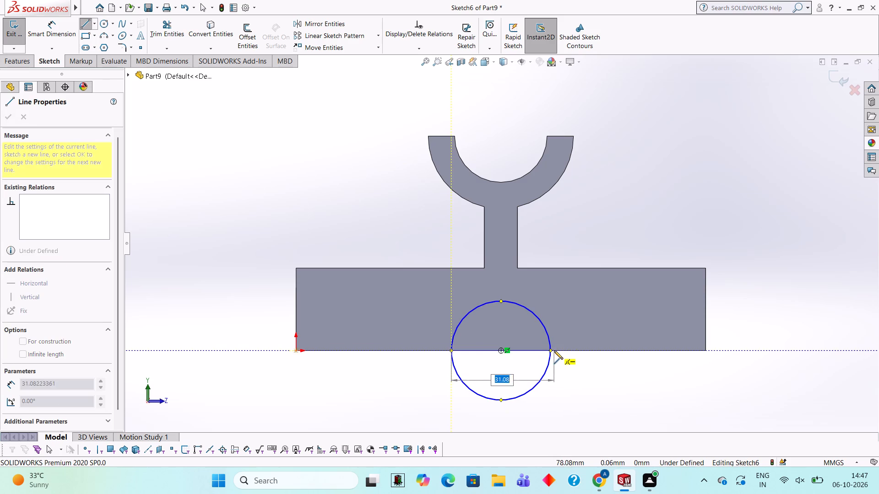
{"action": "left_click", "coordinate": [551, 350]}
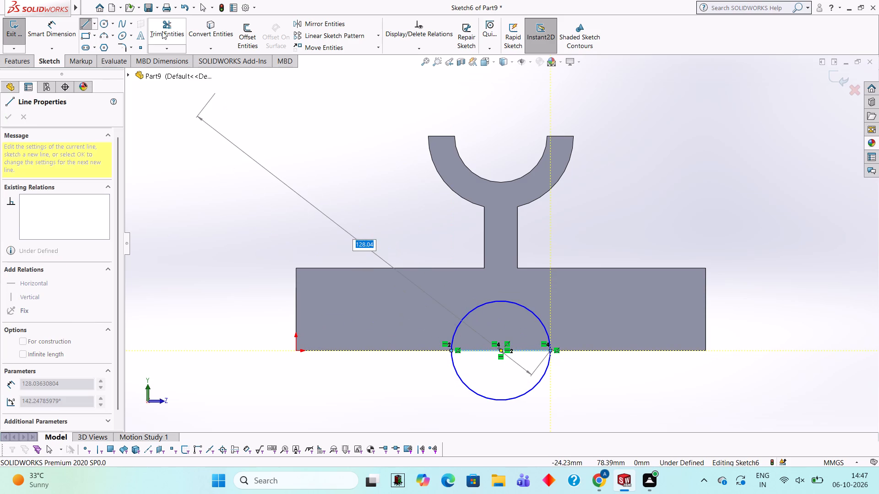
{"action": "left_click", "coordinate": [162, 30]}
{"action": "left_click", "coordinate": [473, 392]}
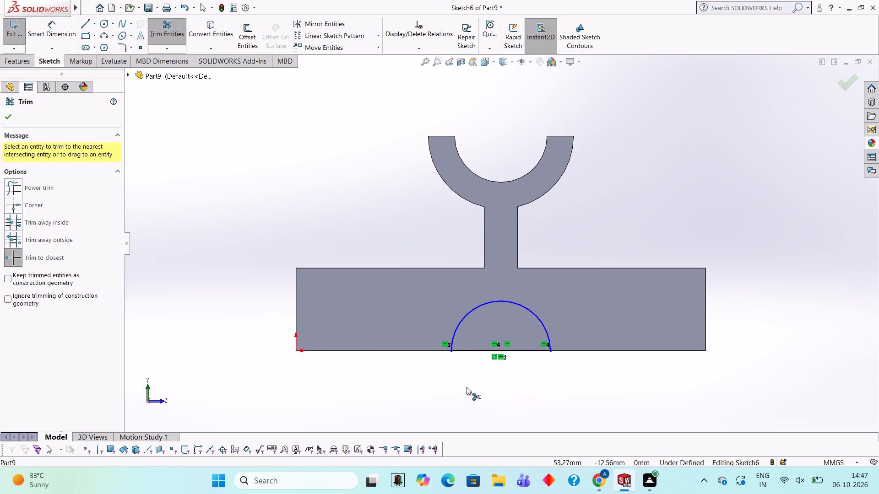
Cut-extrude the semicircle through the vertical leg with a 50 mm blind depth.
{"action": "left_click", "coordinate": [24, 64]}
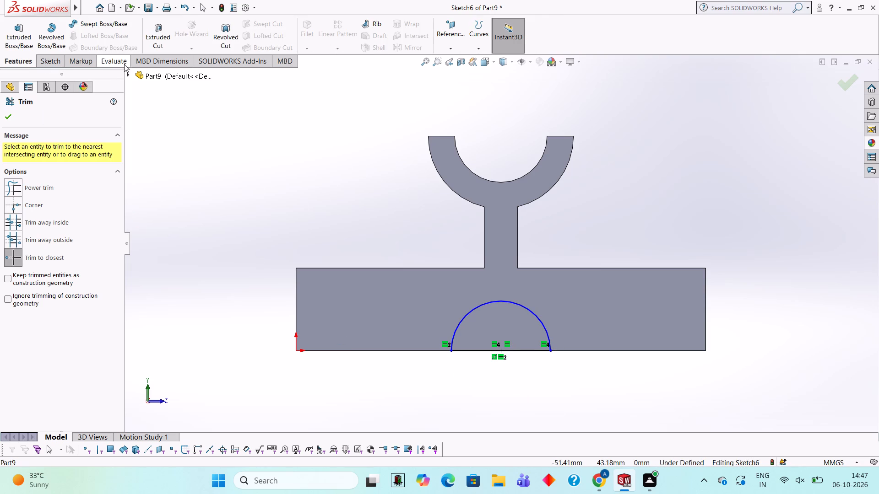
{"action": "left_click", "coordinate": [151, 44]}
{"action": "middle_click_drag", "start_coordinate": [546, 252], "coordinate": [524, 252]}
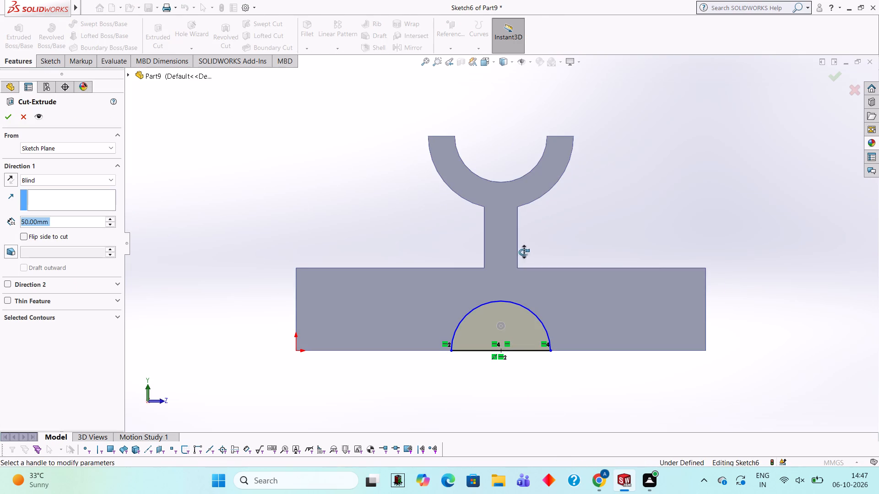
{"action": "middle_click_drag", "start_coordinate": [524, 252], "coordinate": [452, 200]}
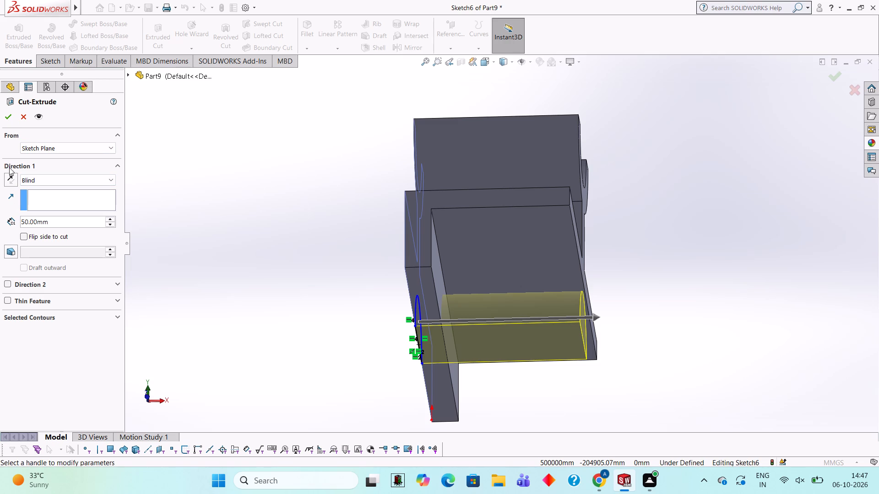
{"action": "left_click", "coordinate": [9, 121]}
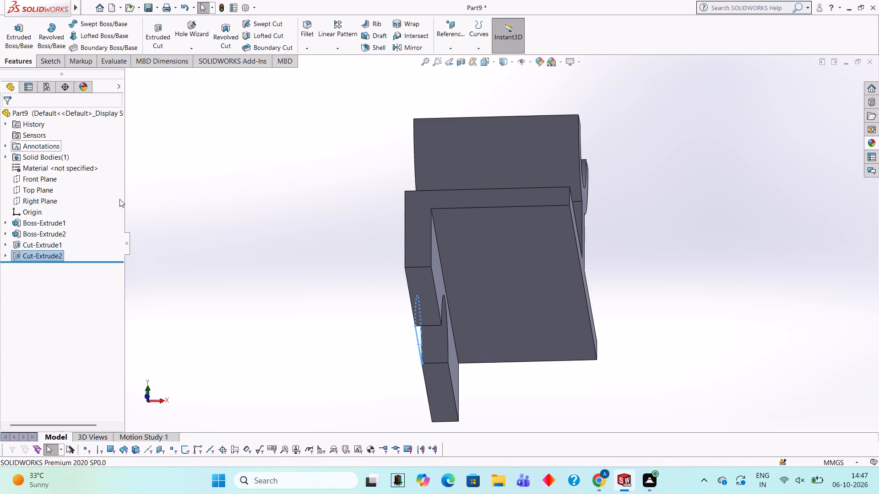
Examine the half-round cutout in the vertical leg together with the base and channelled head.
{"action": "left_click", "coordinate": [238, 212]}
{"action": "scroll", "coordinate": [238, 212], "scroll_direction": "up", "scroll_amount": 1}
{"action": "middle_click_drag", "start_coordinate": [238, 212], "coordinate": [285, 278]}
{"action": "scroll", "coordinate": [285, 278], "scroll_direction": "up", "scroll_amount": 3}
{"action": "scroll", "coordinate": [285, 278], "scroll_direction": "down", "scroll_amount": 1}
{"action": "middle_click_drag", "start_coordinate": [288, 282], "coordinate": [308, 293]}
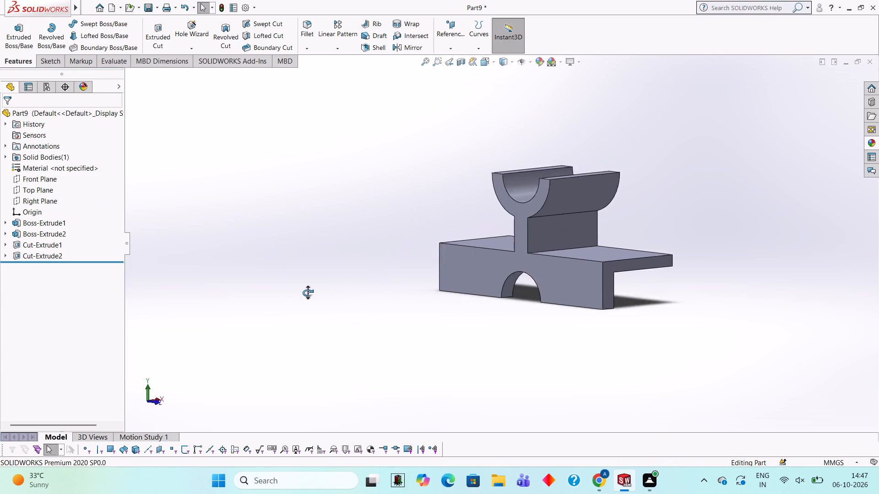
{"action": "middle_click_drag", "start_coordinate": [308, 293], "coordinate": [302, 300]}
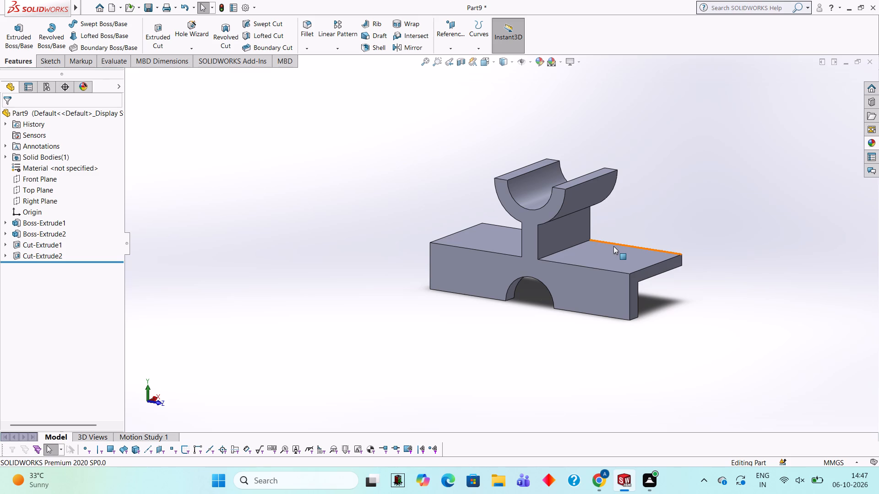
Sketch two 15 mm radius circles on the base's top face, about 23 mm from the outer edge, at about 20 and 105 mm along it.
{"action": "middle_click_drag", "start_coordinate": [643, 193], "coordinate": [636, 315]}
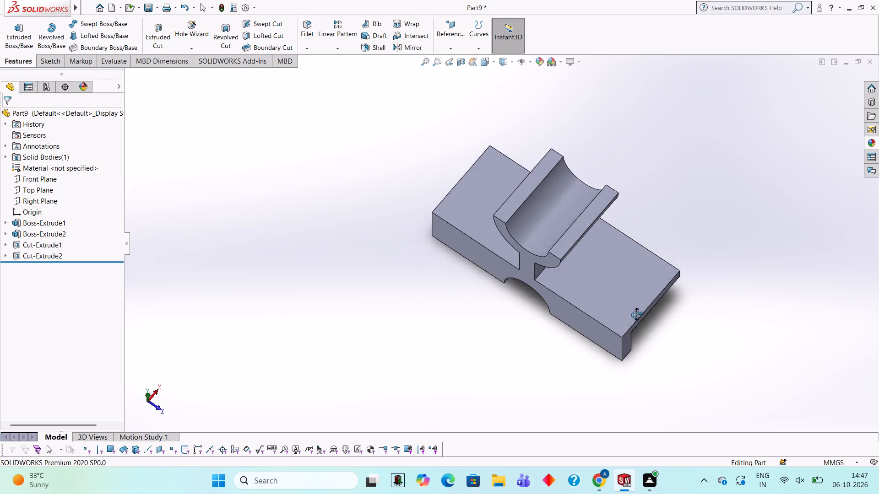
{"action": "middle_click_drag", "start_coordinate": [636, 315], "coordinate": [502, 397]}
{"action": "left_click", "coordinate": [631, 219]}
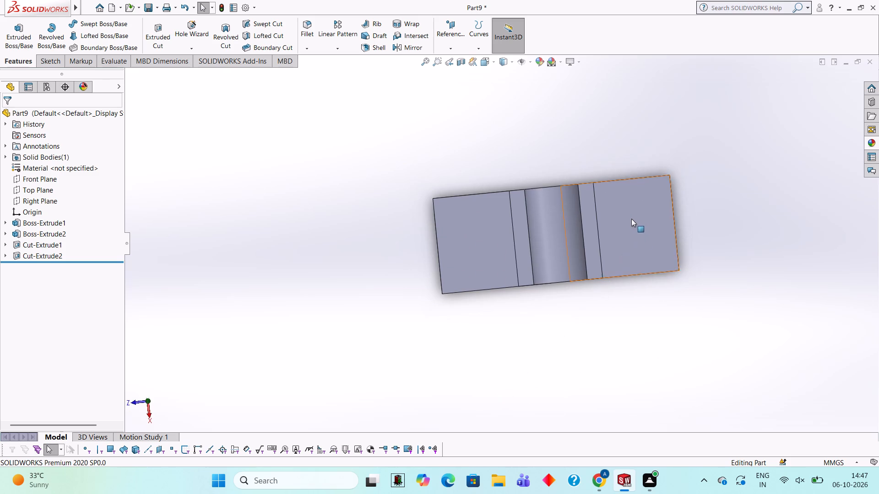
{"action": "left_click", "coordinate": [677, 190]}
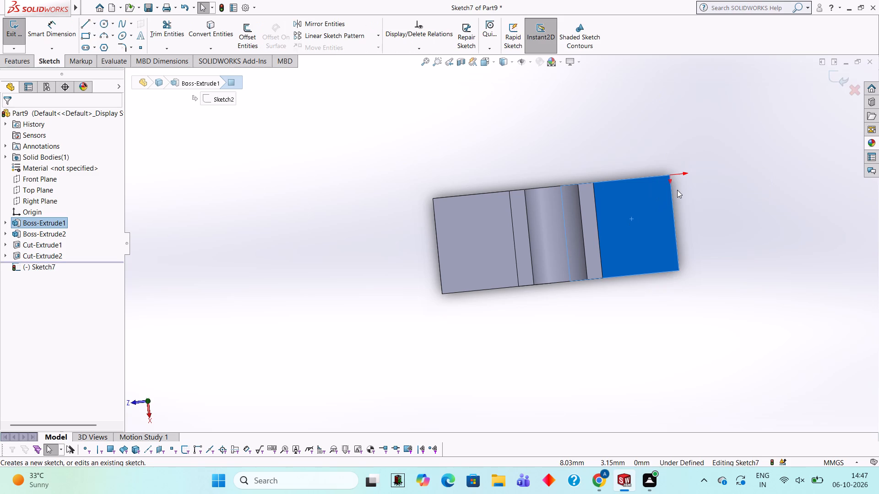
{"action": "key", "text": "ctrl+8"}
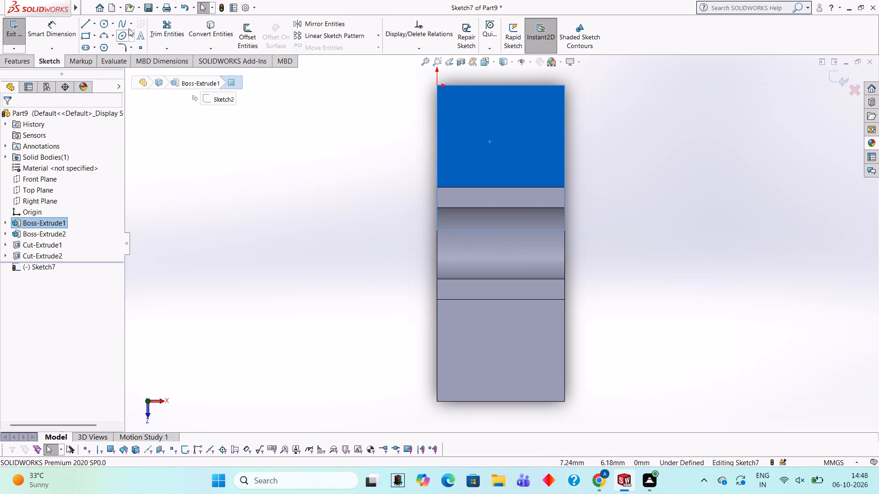
{"action": "left_click", "coordinate": [100, 23]}
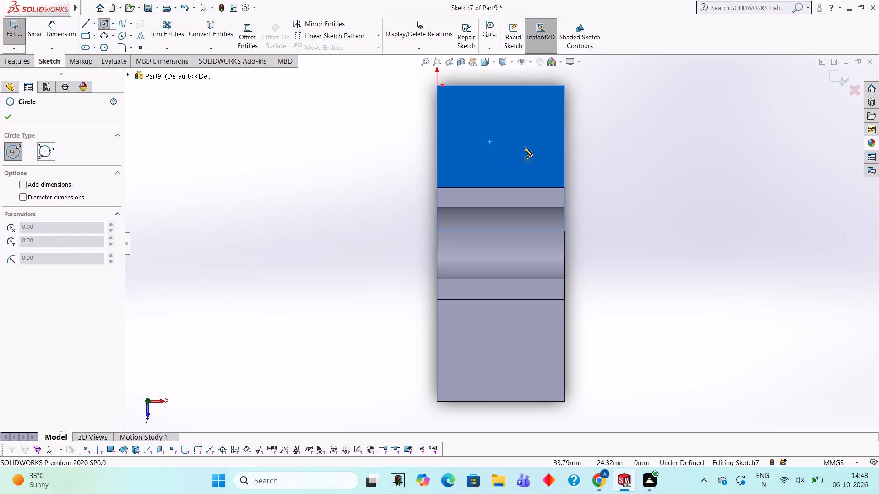
{"action": "left_click", "coordinate": [497, 137]}
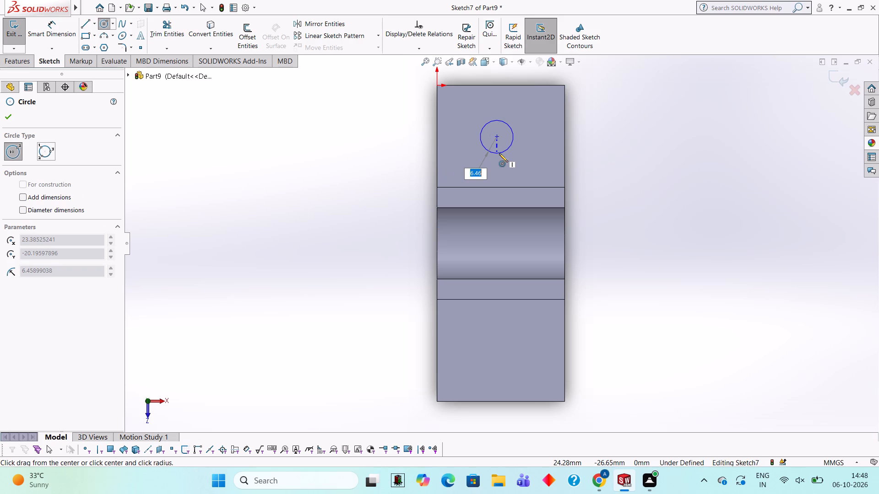
{"action": "type", "text": "15"}
{"action": "key", "text": "Return"}
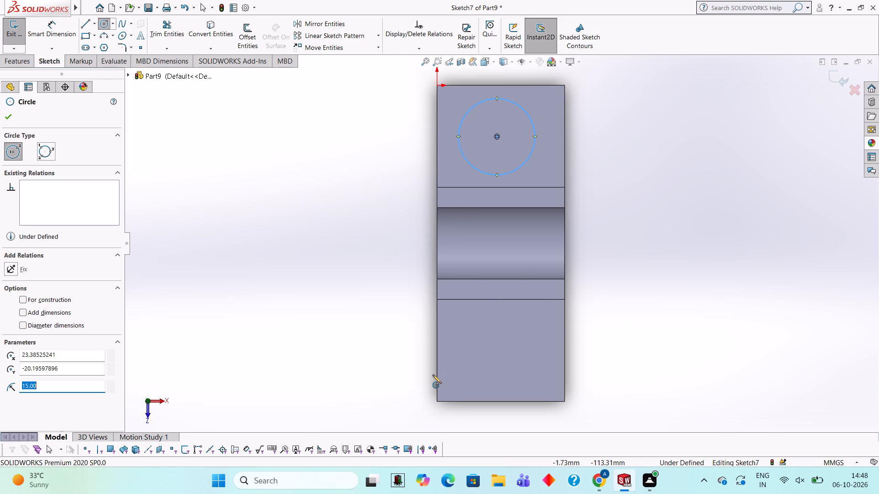
{"action": "left_click", "coordinate": [497, 353]}
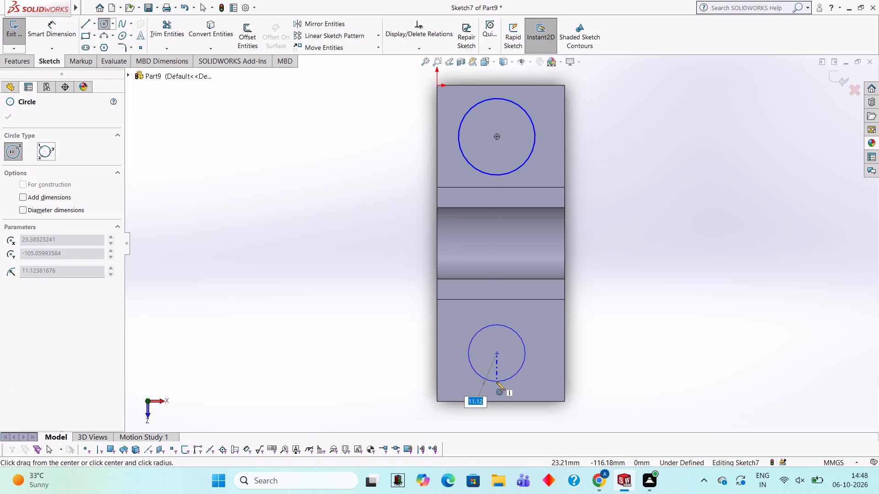
{"action": "type", "text": "15"}
{"action": "key", "text": "Return"}
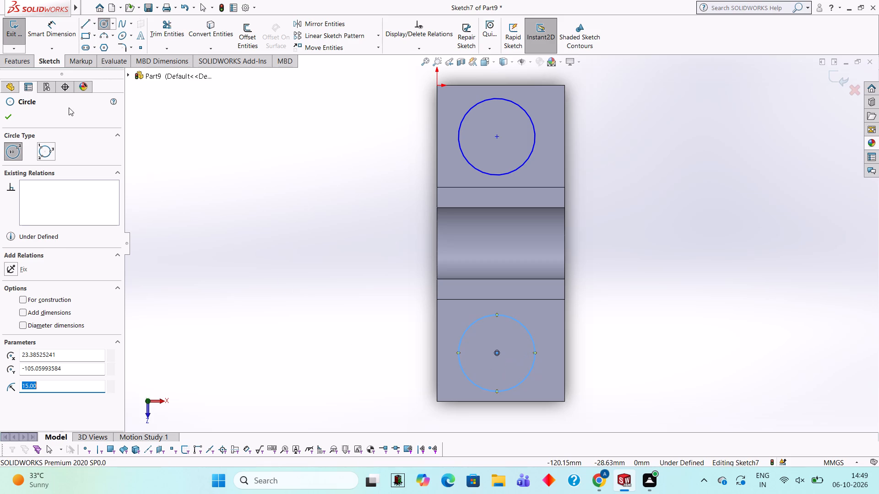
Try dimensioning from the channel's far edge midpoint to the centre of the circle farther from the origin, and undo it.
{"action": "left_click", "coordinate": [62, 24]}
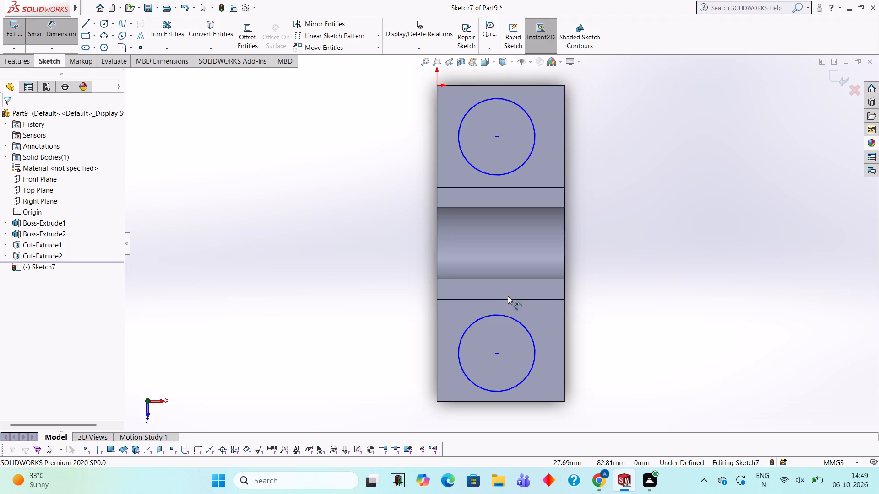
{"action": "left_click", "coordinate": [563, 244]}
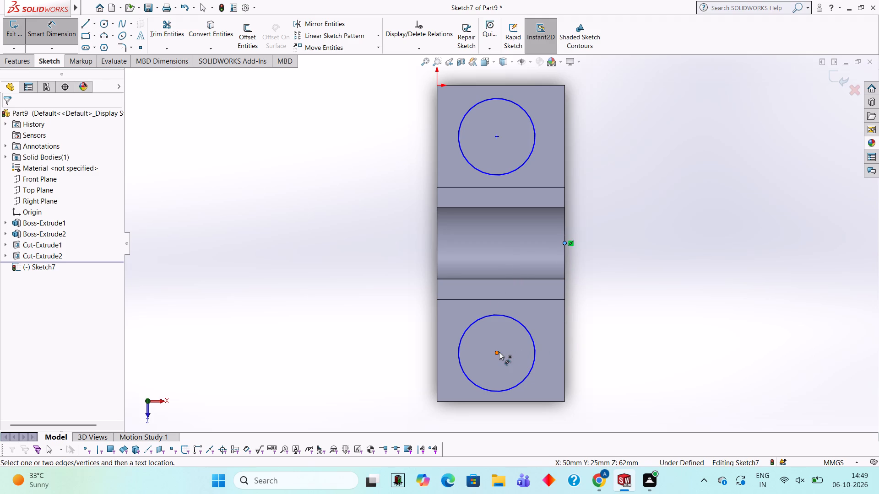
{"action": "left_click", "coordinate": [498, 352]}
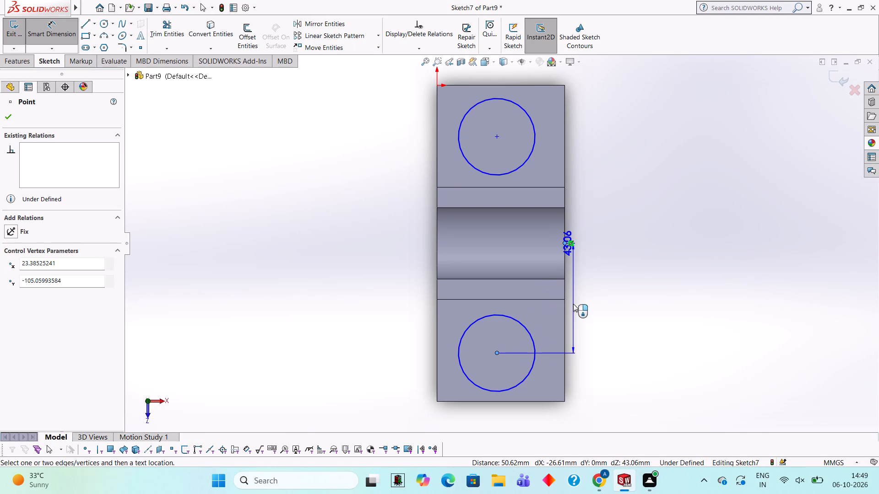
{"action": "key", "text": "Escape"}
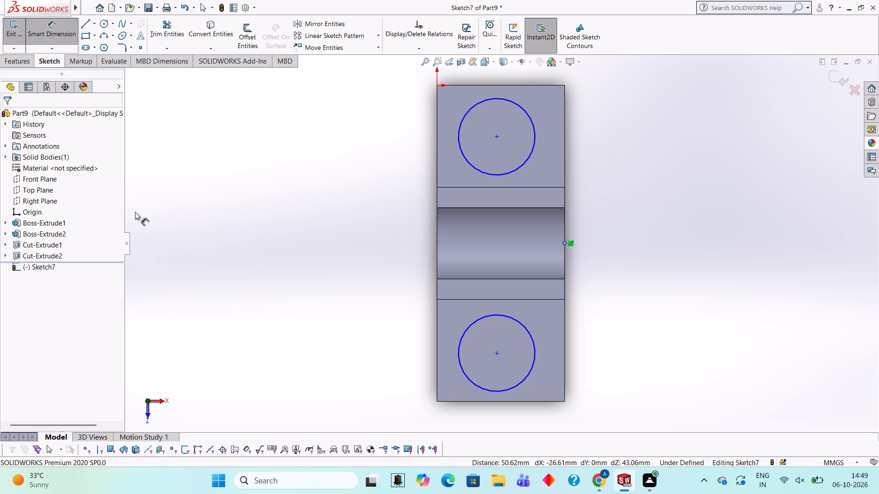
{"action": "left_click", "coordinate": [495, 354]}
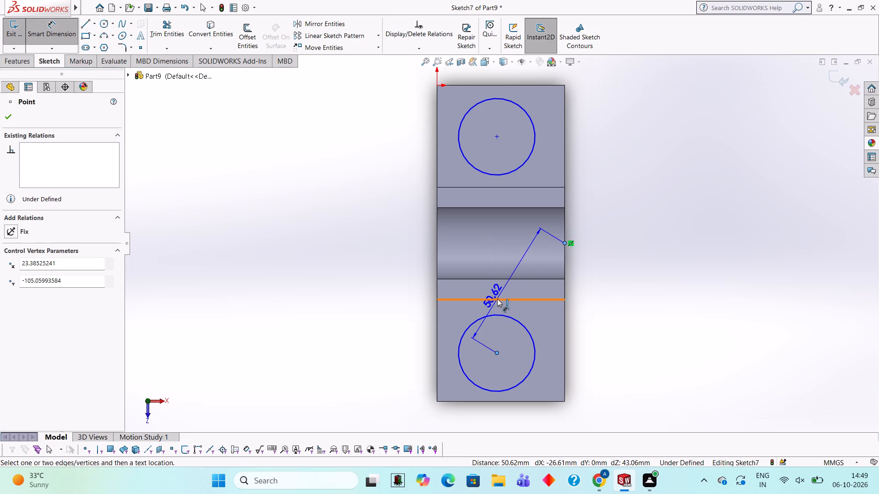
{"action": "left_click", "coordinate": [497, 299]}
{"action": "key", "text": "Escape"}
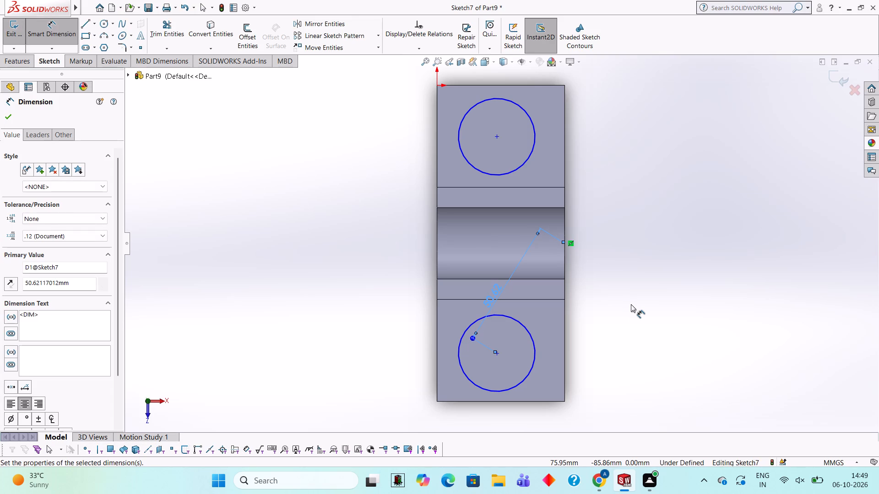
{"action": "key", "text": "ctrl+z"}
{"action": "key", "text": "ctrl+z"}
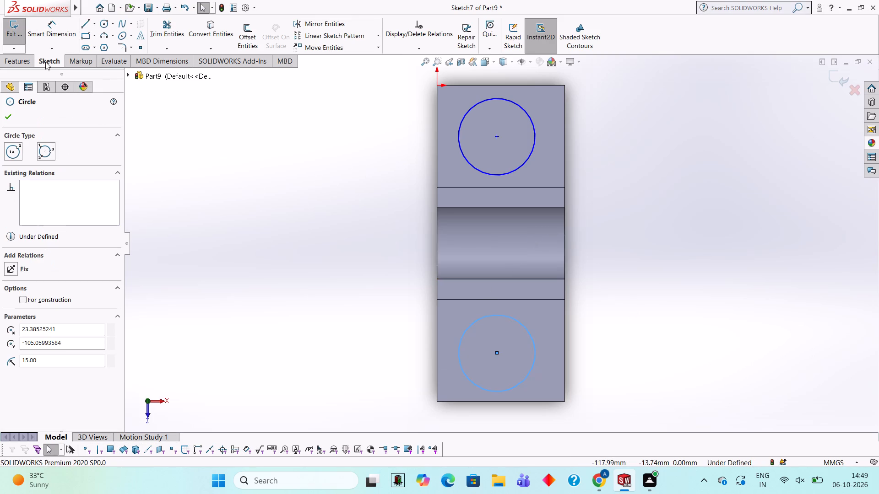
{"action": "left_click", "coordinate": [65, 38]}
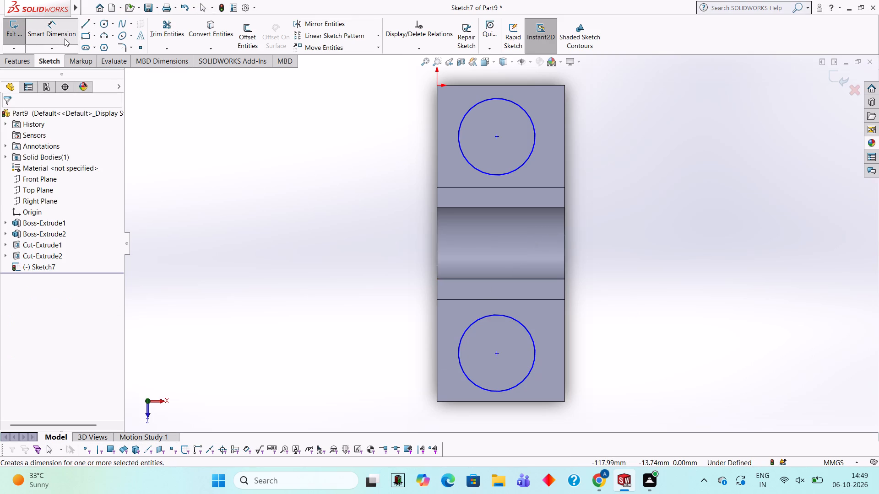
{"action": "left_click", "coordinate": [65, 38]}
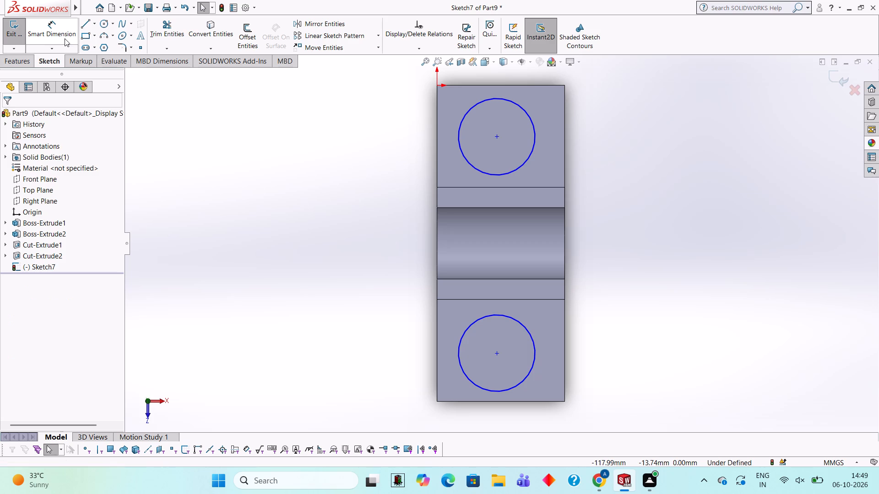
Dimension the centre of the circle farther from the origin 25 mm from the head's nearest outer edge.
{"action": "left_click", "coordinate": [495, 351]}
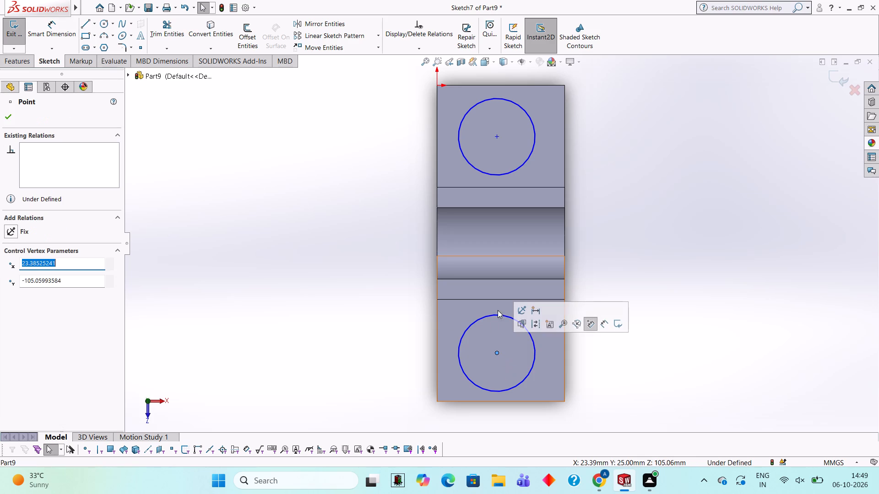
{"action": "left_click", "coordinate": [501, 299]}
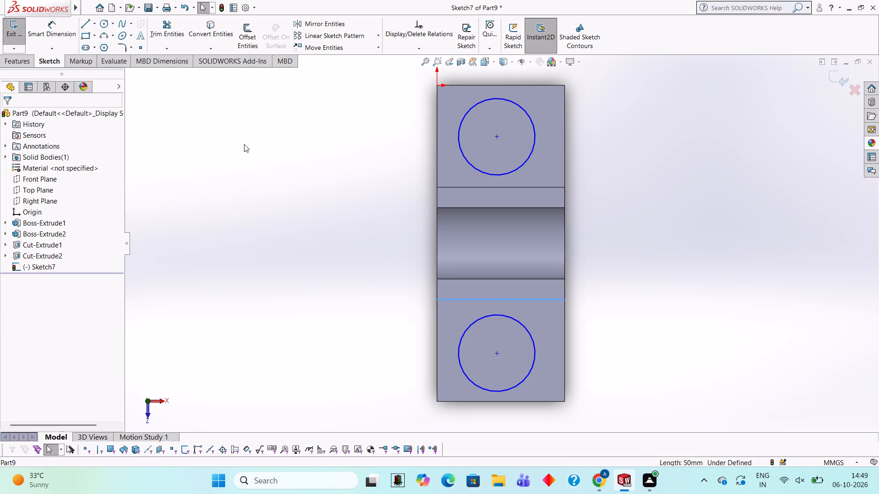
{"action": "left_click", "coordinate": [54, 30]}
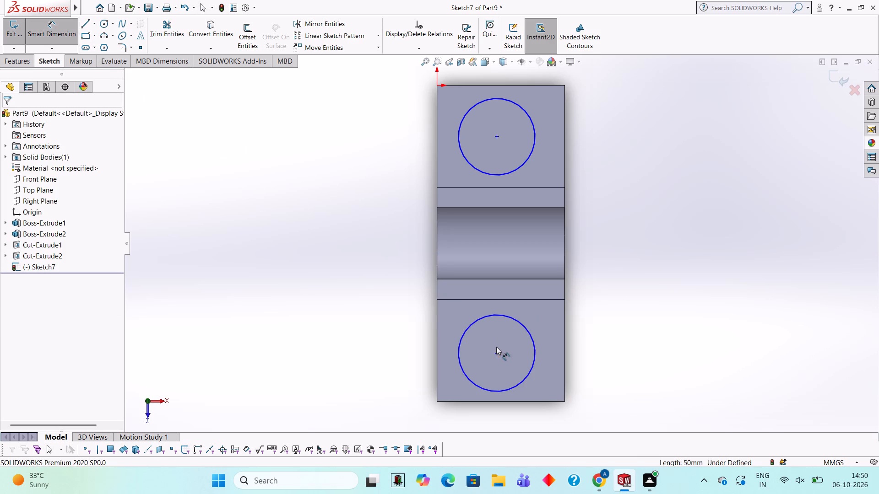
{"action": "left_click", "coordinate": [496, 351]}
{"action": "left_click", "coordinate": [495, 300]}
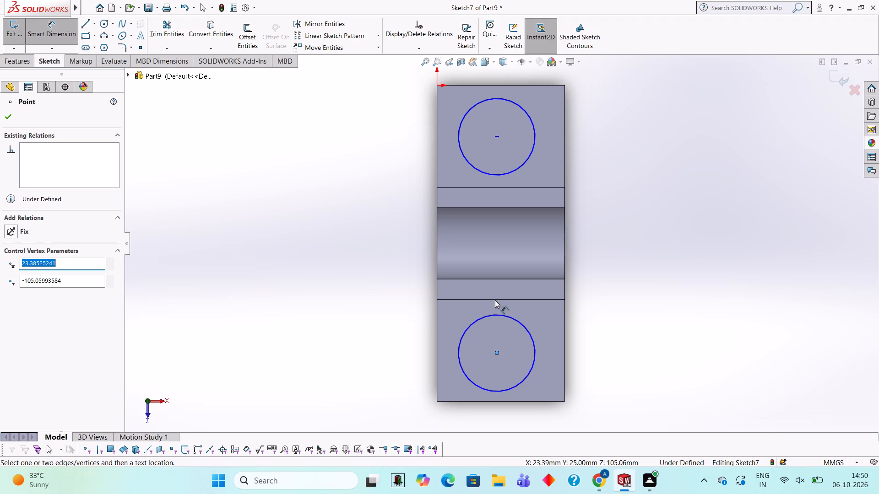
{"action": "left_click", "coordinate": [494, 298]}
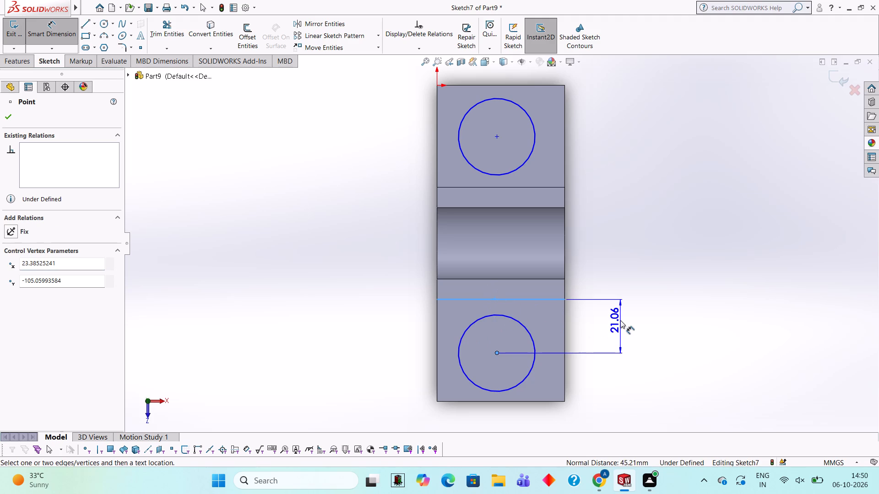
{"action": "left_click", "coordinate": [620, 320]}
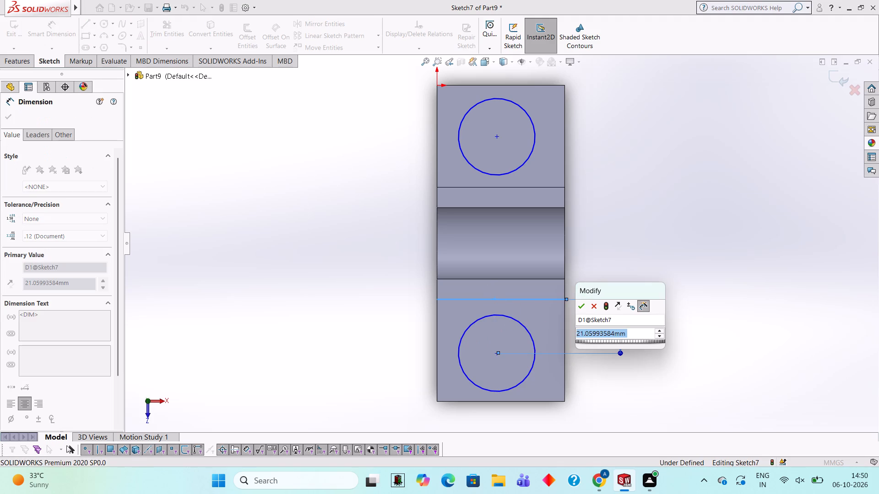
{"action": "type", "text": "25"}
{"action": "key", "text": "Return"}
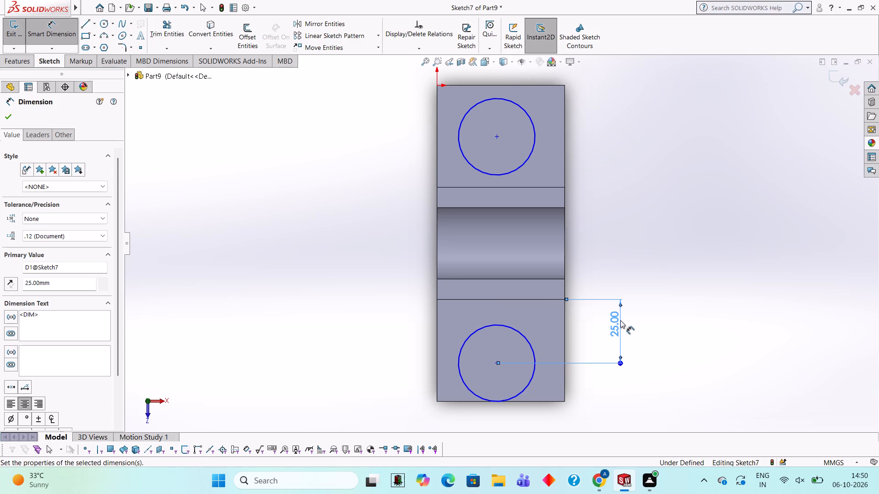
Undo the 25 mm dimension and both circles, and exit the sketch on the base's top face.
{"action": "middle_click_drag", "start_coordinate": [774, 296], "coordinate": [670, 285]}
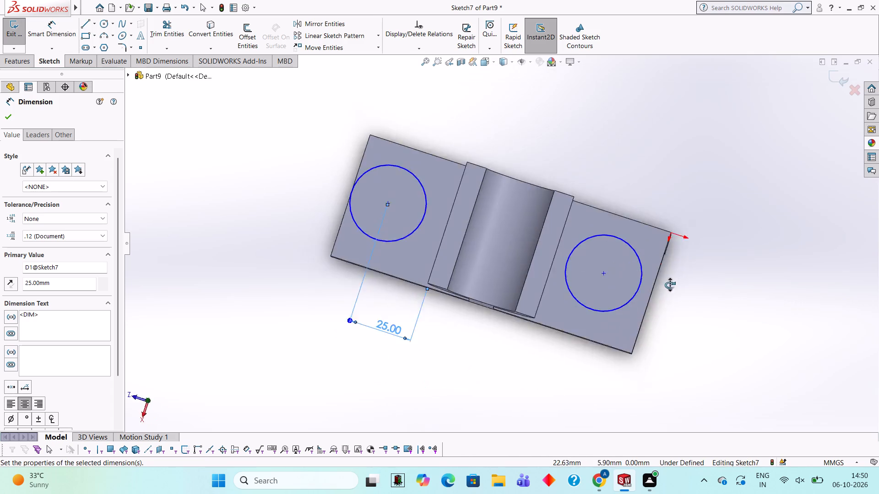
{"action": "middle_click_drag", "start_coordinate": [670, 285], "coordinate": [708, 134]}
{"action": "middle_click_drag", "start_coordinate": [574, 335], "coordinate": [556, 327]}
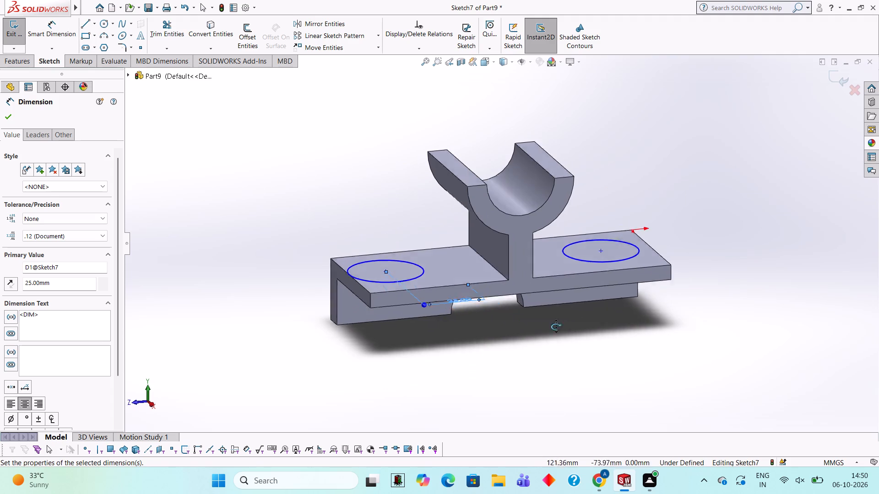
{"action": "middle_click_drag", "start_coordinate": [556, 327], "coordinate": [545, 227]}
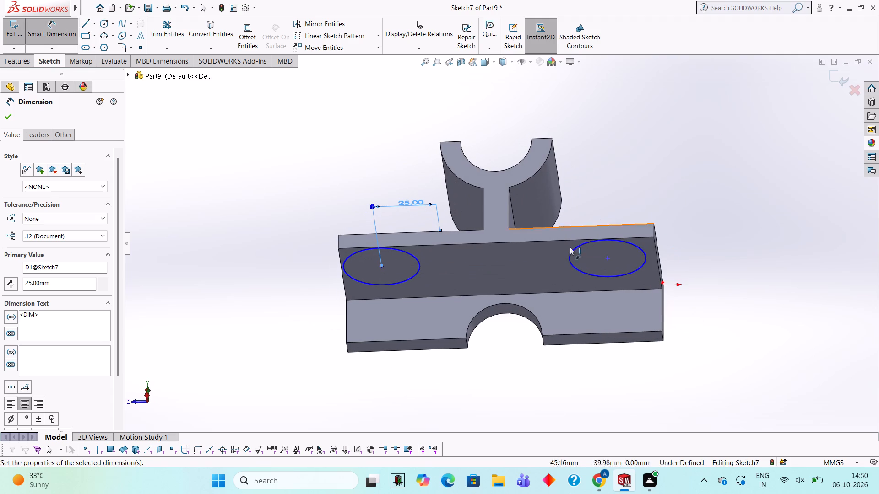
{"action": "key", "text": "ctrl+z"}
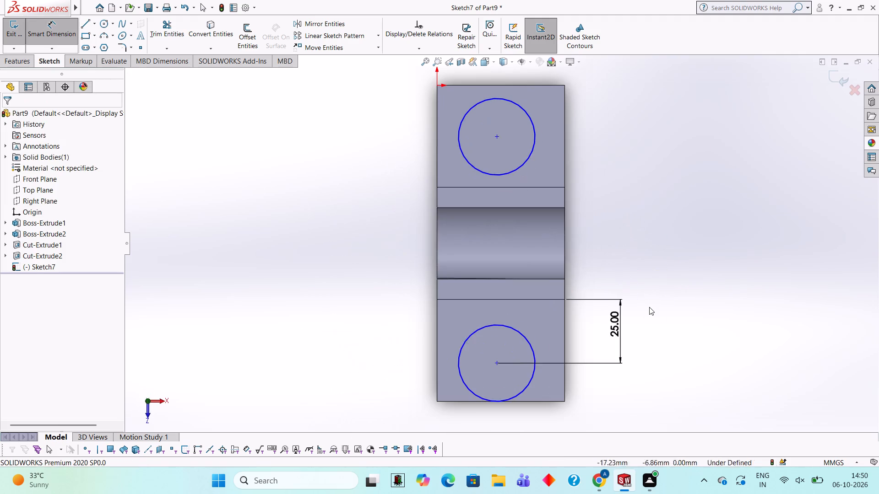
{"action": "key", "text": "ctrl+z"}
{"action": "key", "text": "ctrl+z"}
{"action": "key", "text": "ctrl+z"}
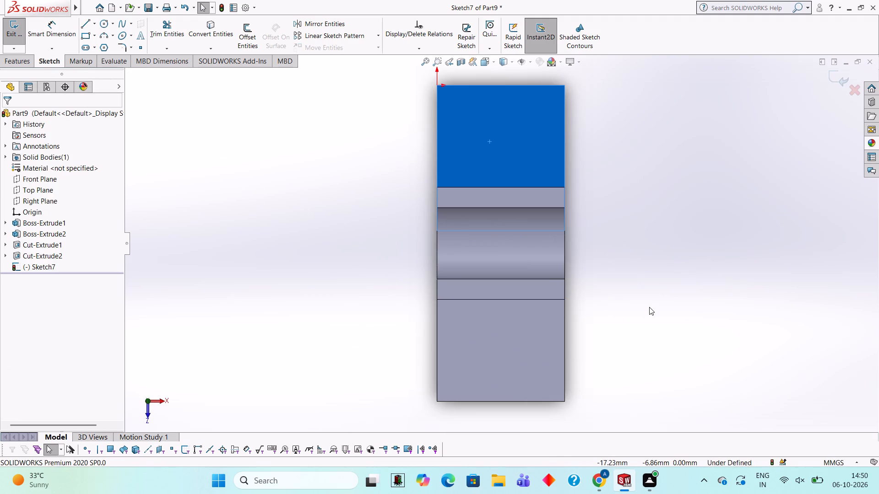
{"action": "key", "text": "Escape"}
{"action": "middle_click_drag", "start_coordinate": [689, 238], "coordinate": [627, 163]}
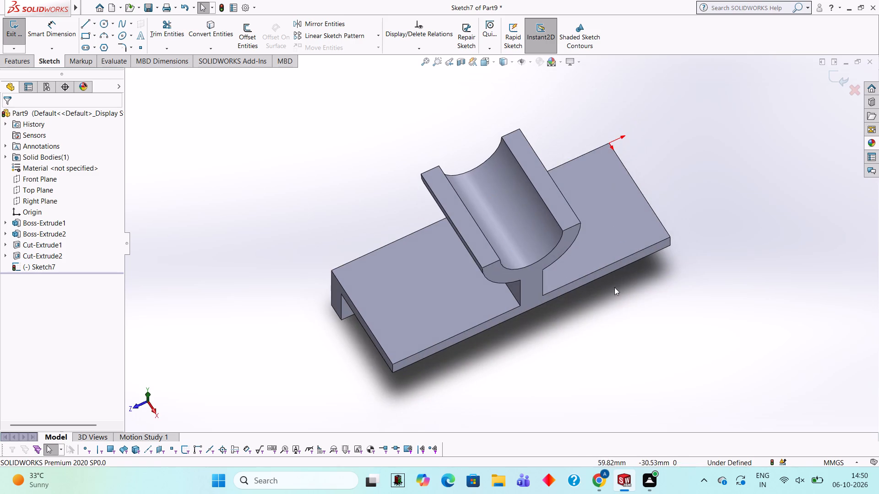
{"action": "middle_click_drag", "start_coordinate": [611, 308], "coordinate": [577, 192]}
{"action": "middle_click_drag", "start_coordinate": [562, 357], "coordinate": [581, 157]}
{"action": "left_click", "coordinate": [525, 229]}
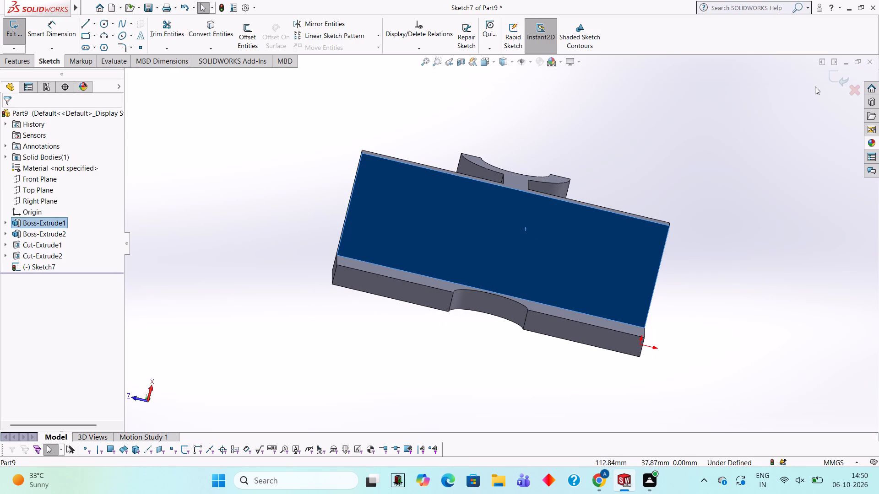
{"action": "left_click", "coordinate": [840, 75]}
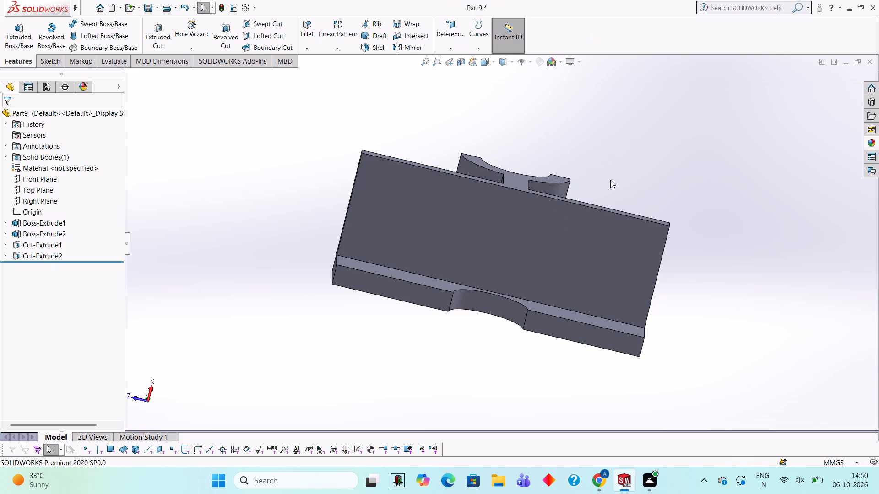
Sketch two 15 mm radius circles on the base's underside, centred about 25.5 mm across and about 107 and 17 mm along from the origin.
{"action": "left_click", "coordinate": [551, 214]}
{"action": "left_click", "coordinate": [598, 183]}
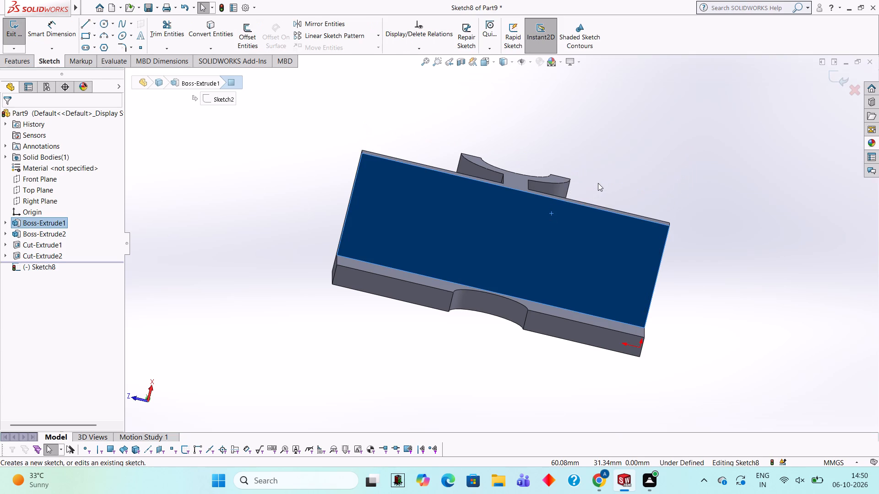
{"action": "key", "text": "ctrl+8"}
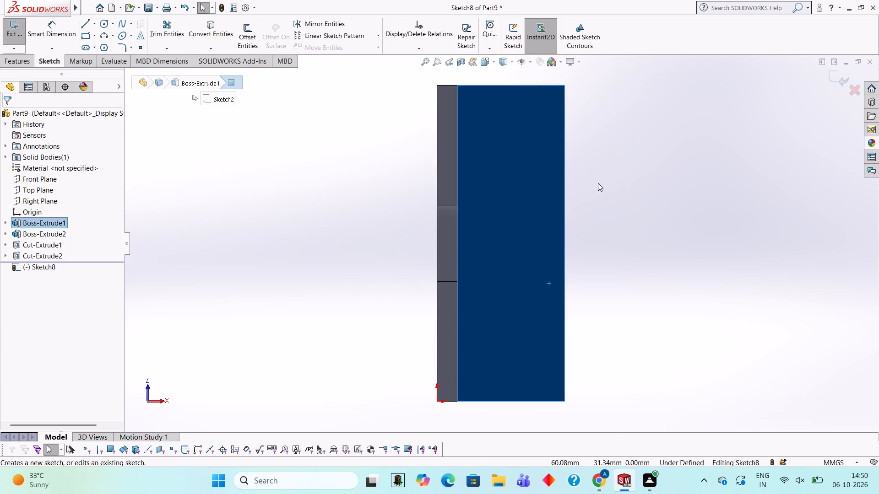
{"action": "left_click", "coordinate": [105, 22]}
{"action": "left_click", "coordinate": [502, 129]}
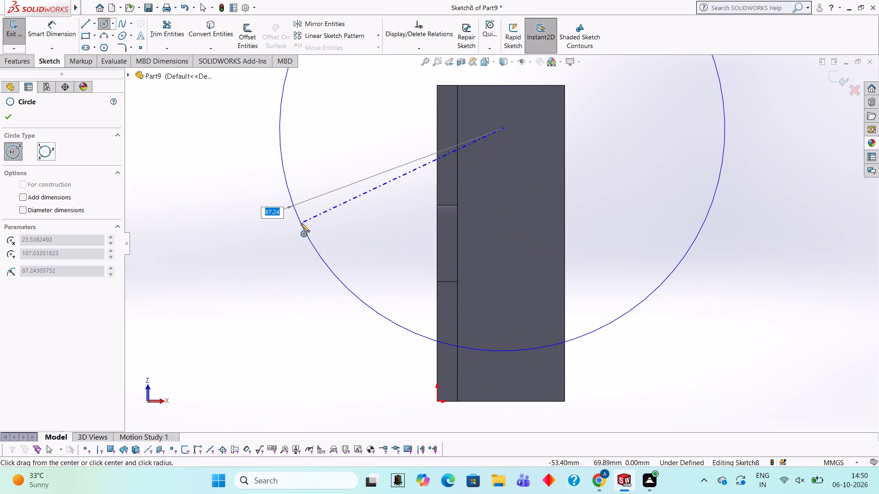
{"action": "type", "text": "15"}
{"action": "key", "text": "Return"}
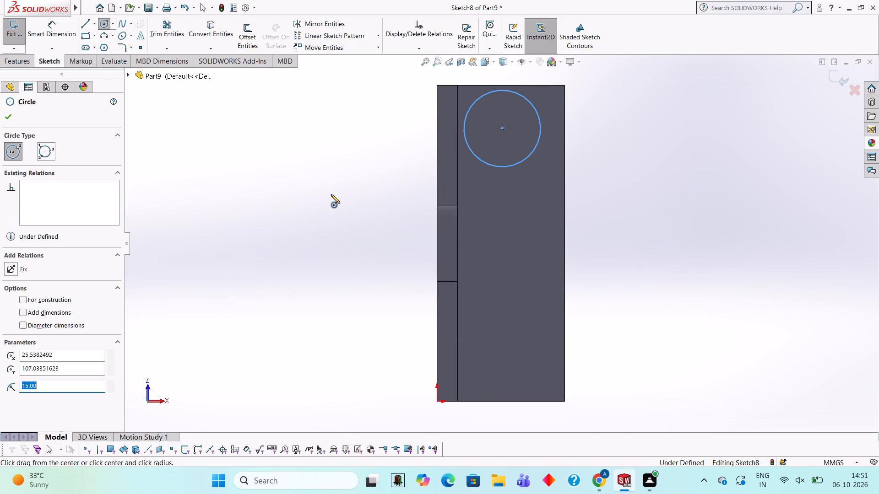
{"action": "left_click", "coordinate": [504, 357]}
{"action": "type", "text": "15"}
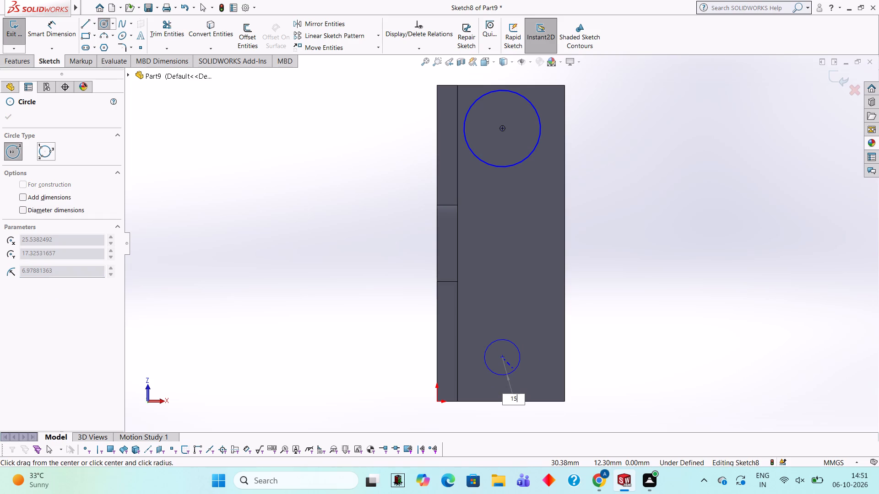
{"action": "key", "text": "Return"}
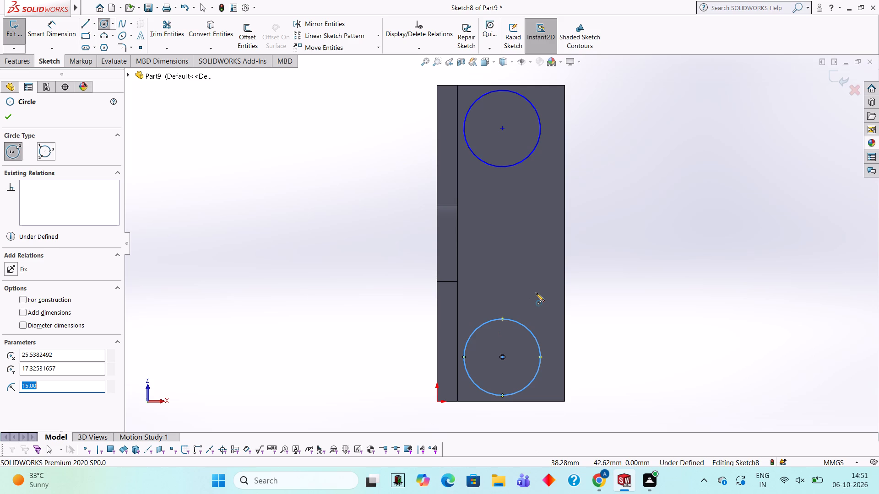
{"action": "left_click", "coordinate": [501, 356]}
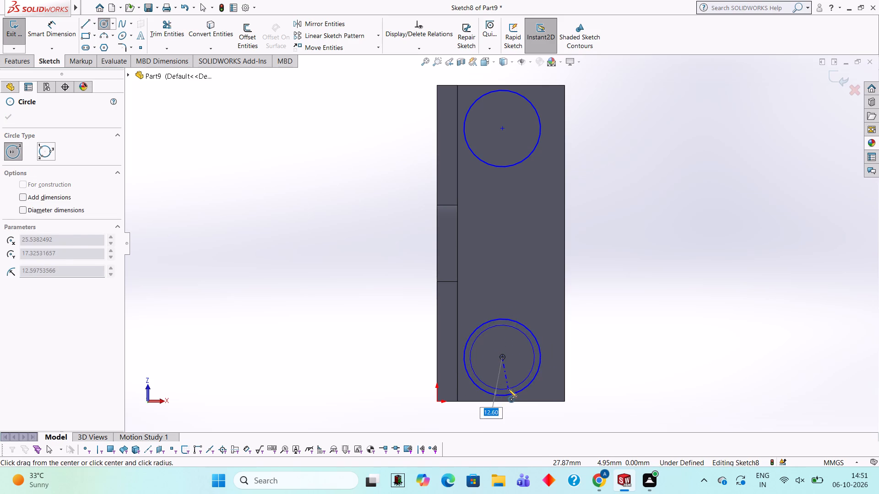
{"action": "key", "text": "Escape"}
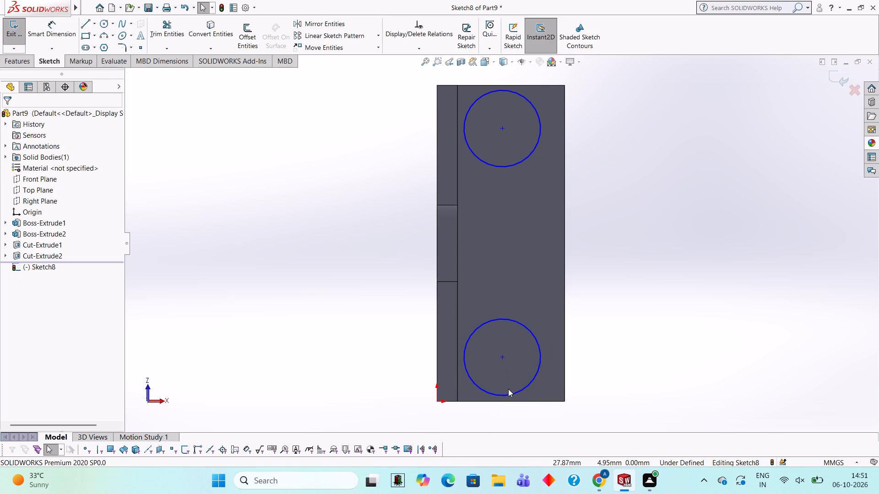
Dimension the centre of the circle nearer the origin 25 mm from the base's long free edge.
{"action": "left_click", "coordinate": [67, 31]}
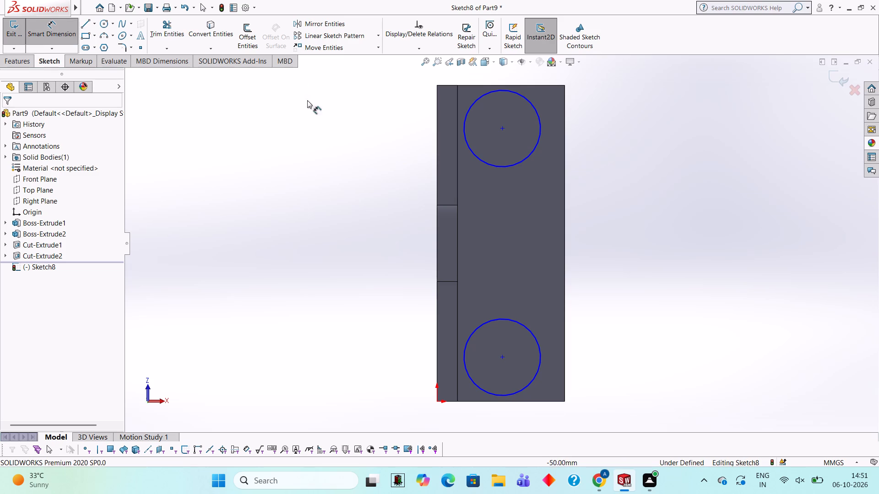
{"action": "left_click", "coordinate": [503, 355]}
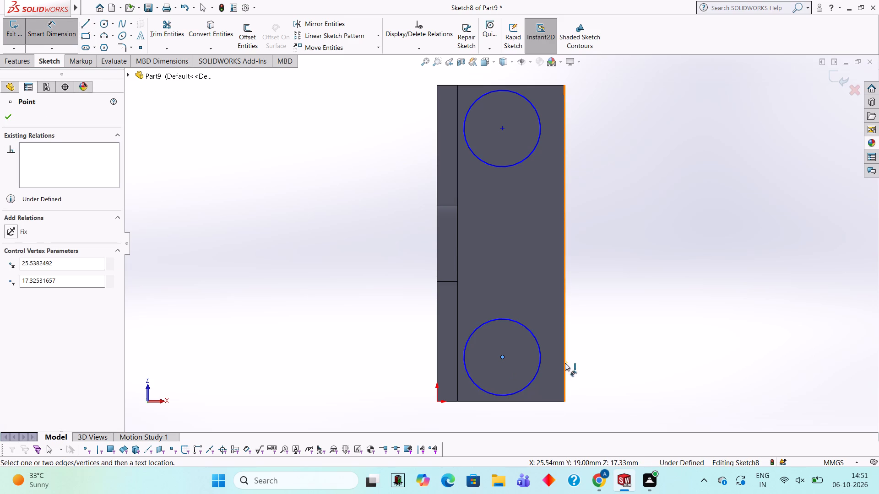
{"action": "left_click", "coordinate": [565, 363]}
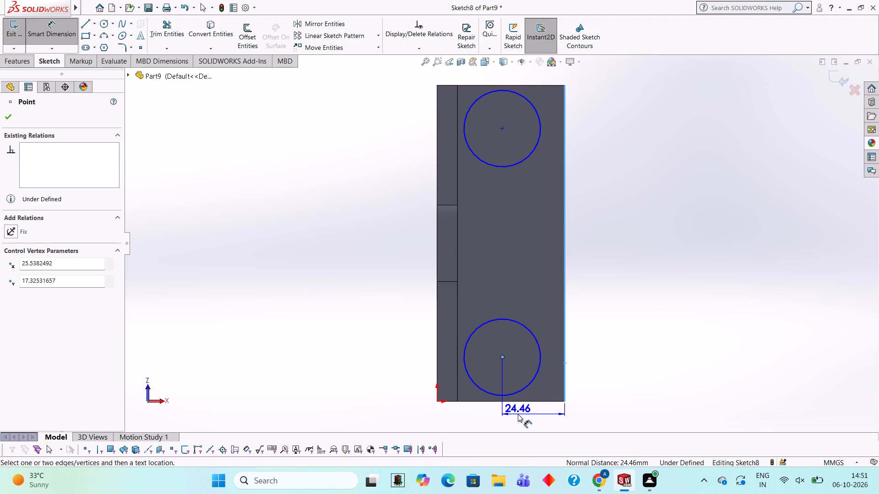
{"action": "left_click", "coordinate": [518, 414]}
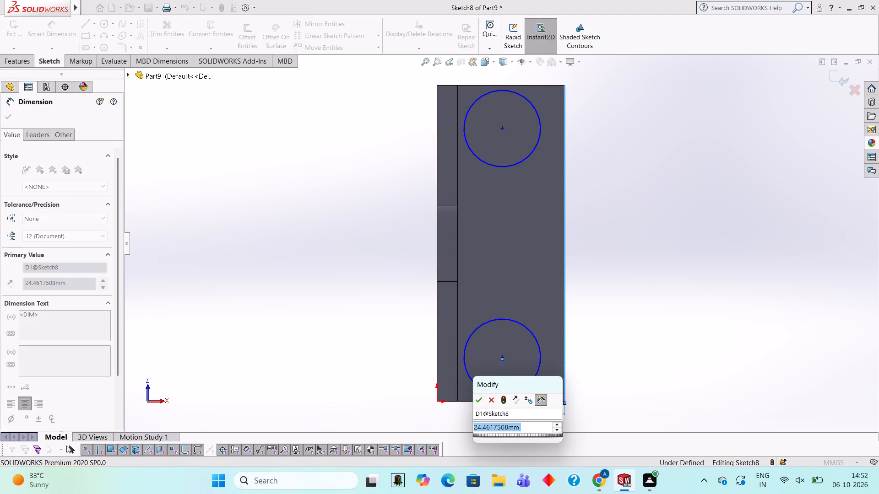
{"action": "type", "text": "25"}
{"action": "key", "text": "Return"}
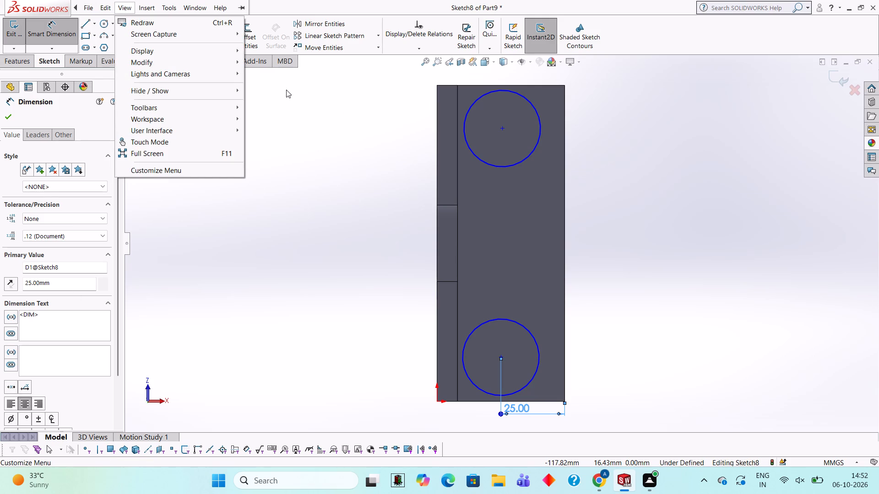
{"action": "key", "text": "Escape"}
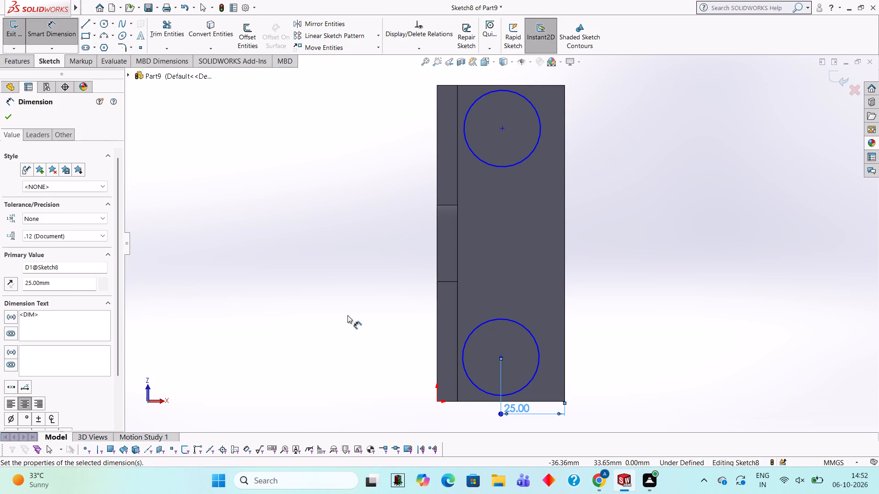
Dimension the same circle's centre 30 mm from the base's short end edge nearest the origin.
{"action": "left_click", "coordinate": [499, 357]}
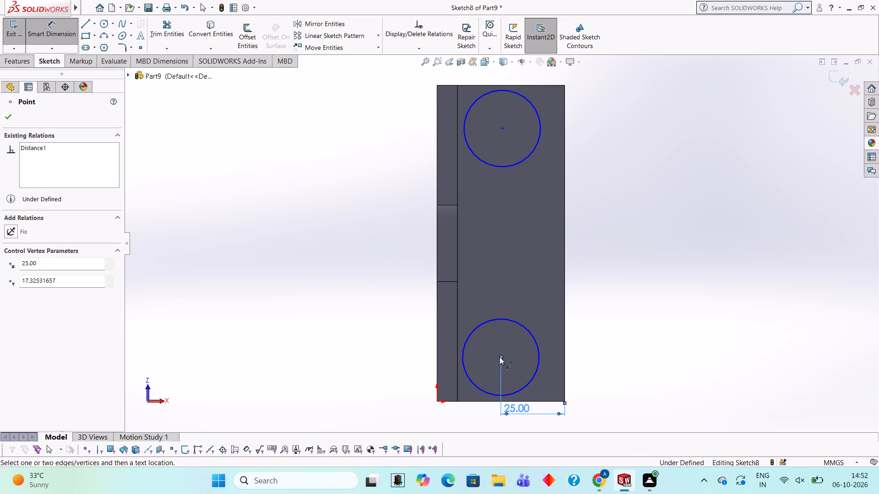
{"action": "left_click", "coordinate": [534, 402]}
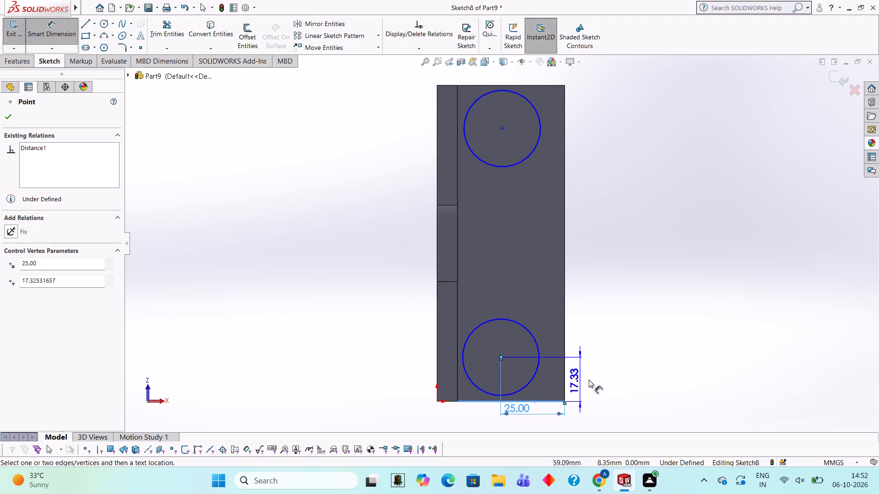
{"action": "left_click", "coordinate": [634, 358]}
{"action": "type", "text": "30"}
{"action": "key", "text": "Return"}
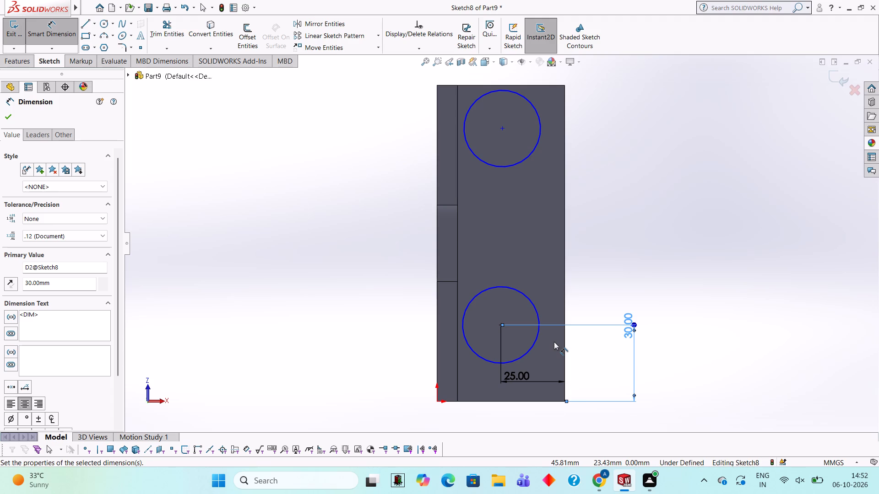
Calculate 25 minus 8 in the Calculator app.
{"action": "key", "text": "2"}
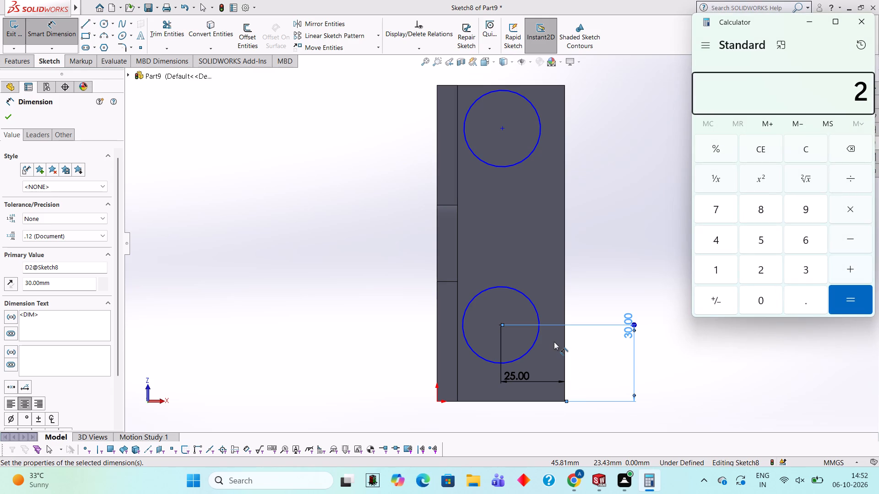
{"action": "type", "text": "5-8"}
{"action": "key", "text": "Return"}
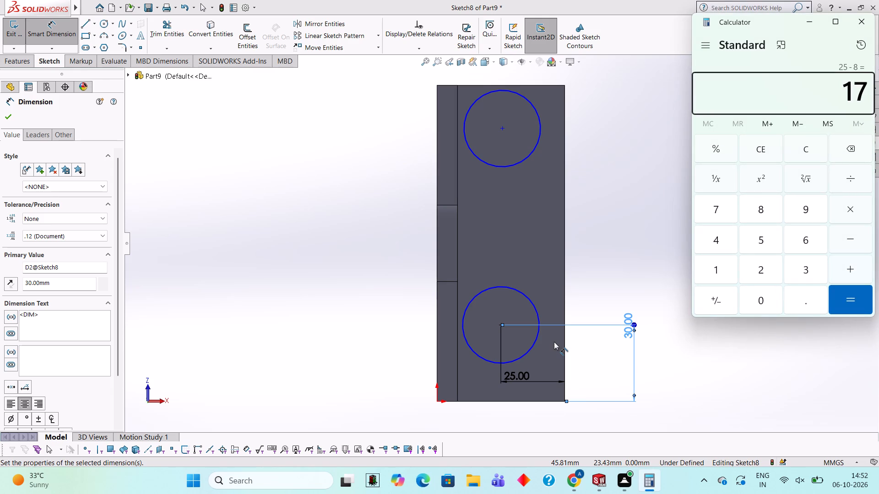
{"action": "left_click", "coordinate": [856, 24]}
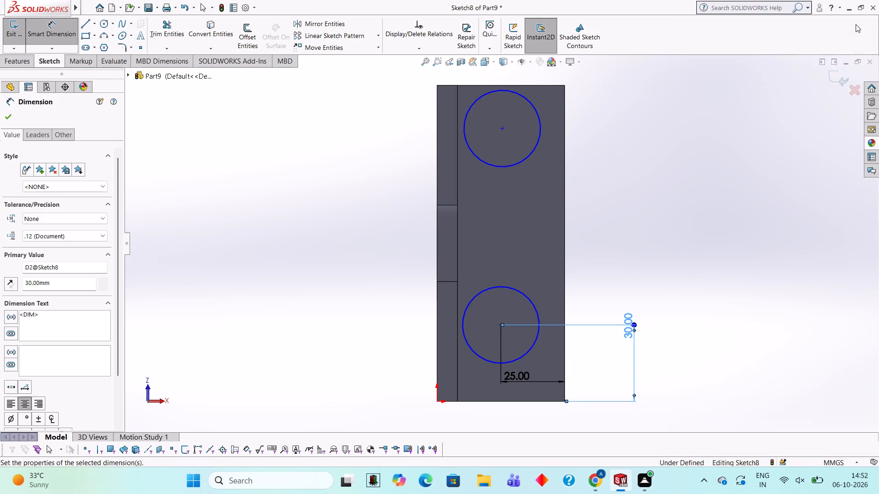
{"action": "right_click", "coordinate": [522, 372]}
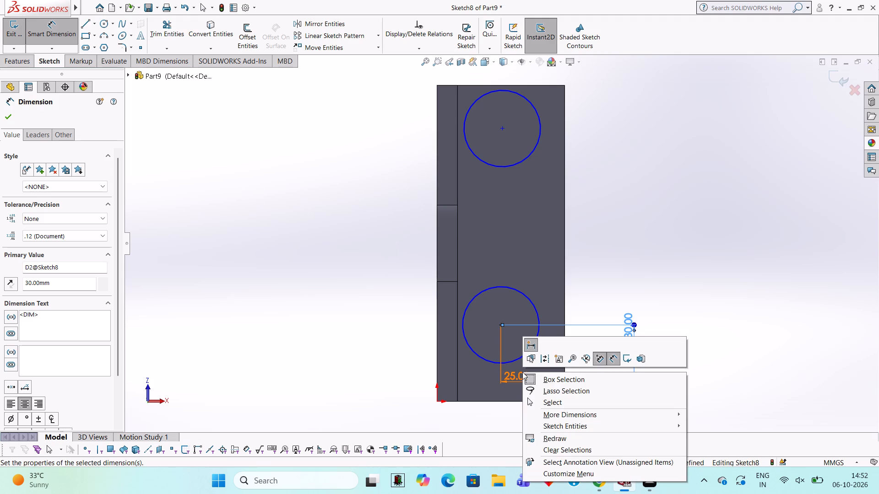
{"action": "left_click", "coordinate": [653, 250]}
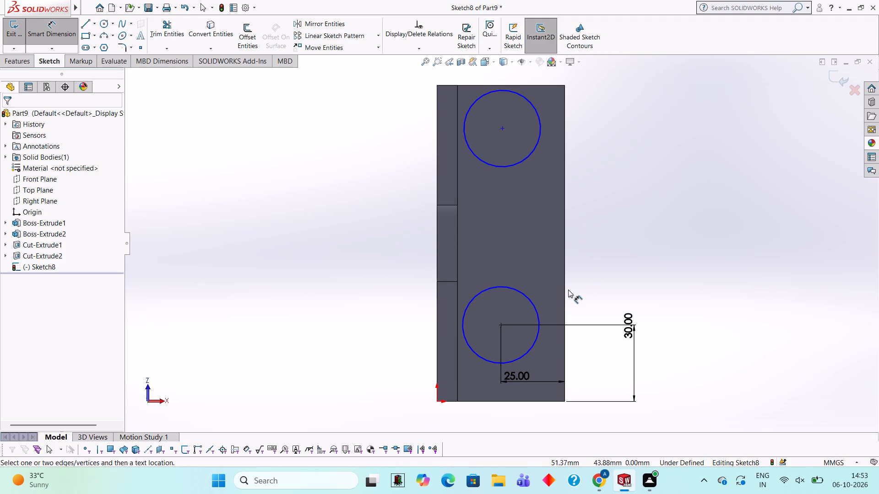
Calculate 25 minus 8 again in the Calculator app.
{"action": "type", "text": "25"}
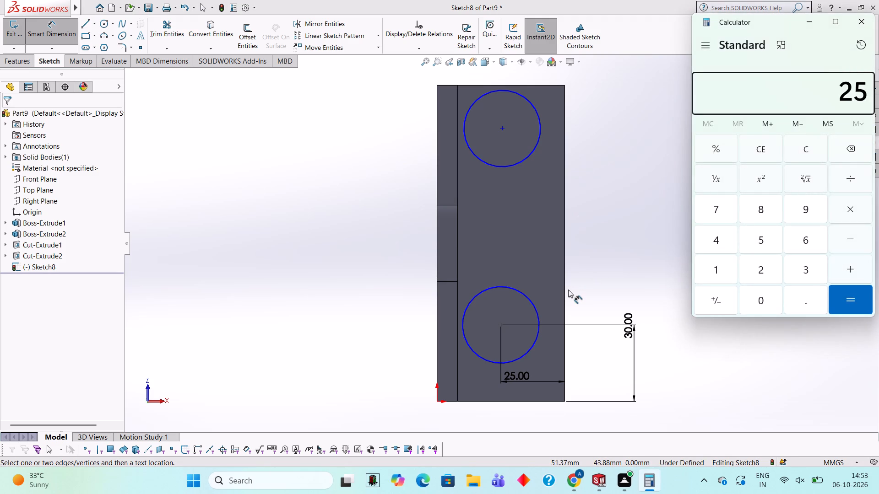
{"action": "key", "text": "minus"}
{"action": "key", "text": "8"}
{"action": "key", "text": "Return"}
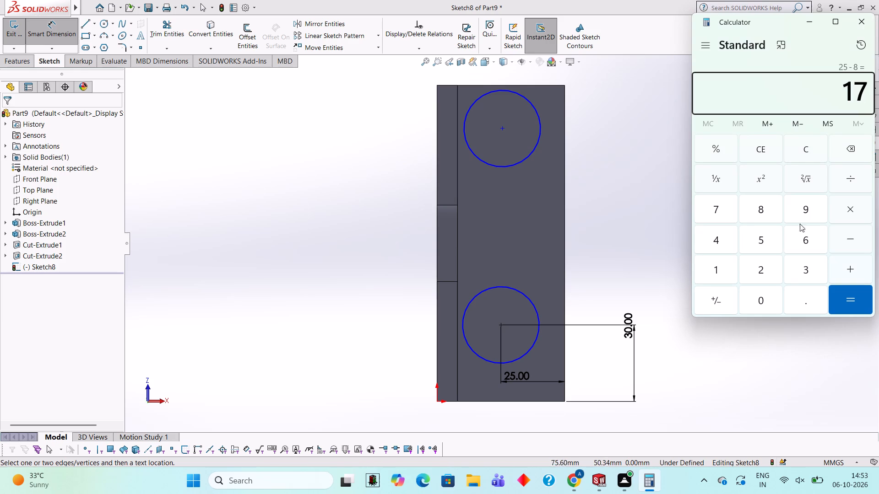
{"action": "left_click", "coordinate": [858, 21]}
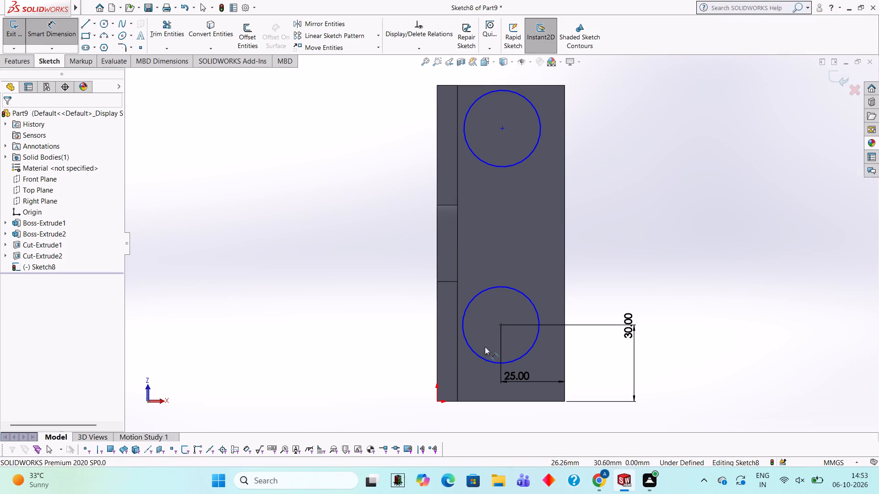
Delete the 25 mm dimension between the centre of the circle nearer the origin and the base's long free edge.
{"action": "right_click", "coordinate": [506, 378]}
{"action": "left_click", "coordinate": [650, 252]}
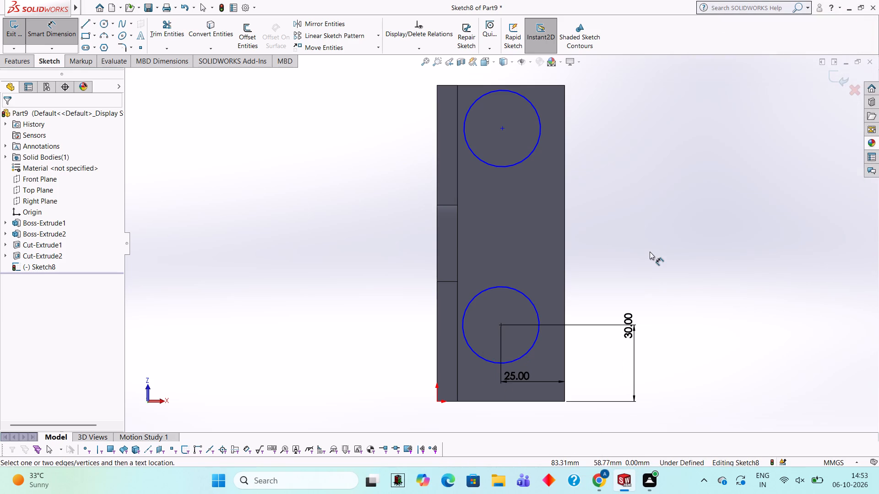
{"action": "key", "text": "Escape"}
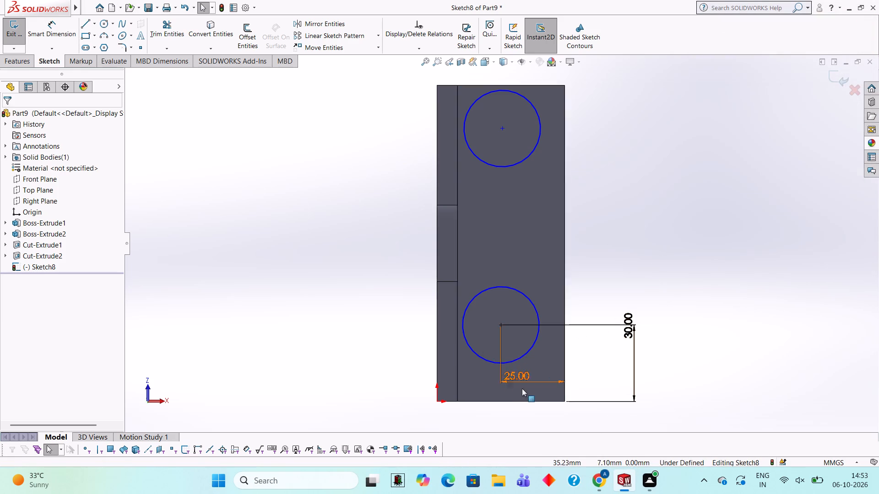
{"action": "right_click", "coordinate": [515, 385]}
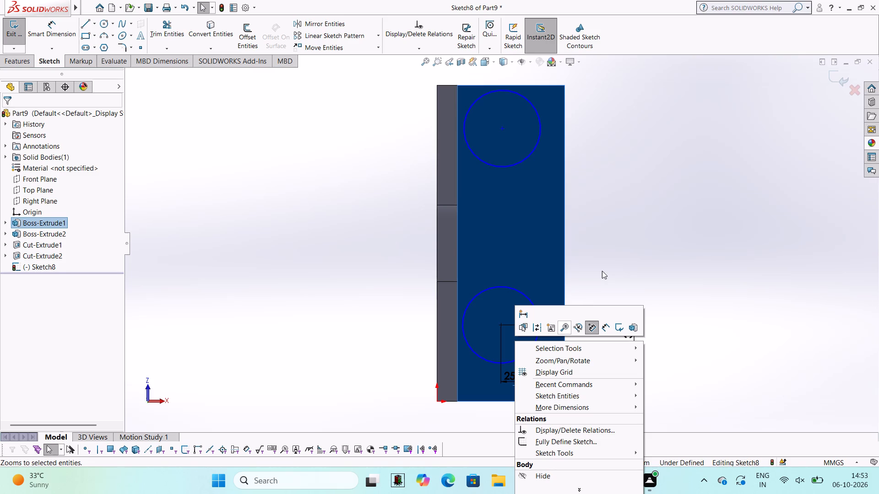
{"action": "key", "text": "Escape"}
{"action": "right_click", "coordinate": [510, 377]}
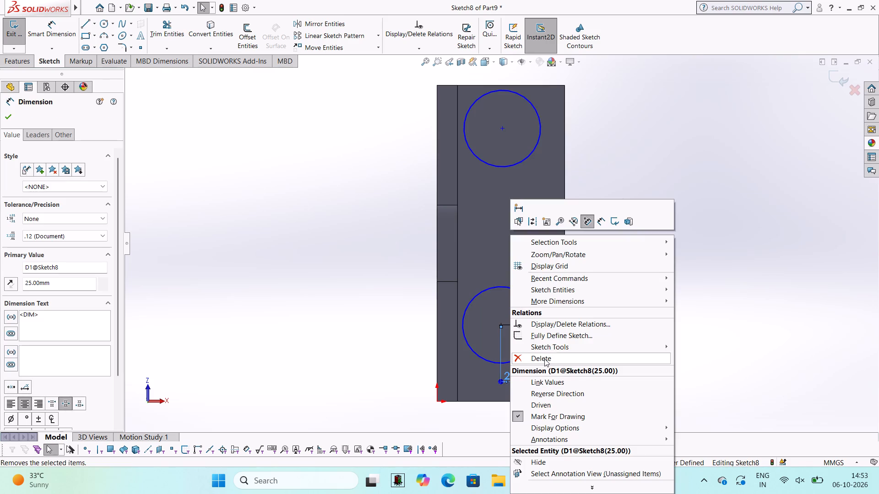
{"action": "left_click", "coordinate": [544, 359]}
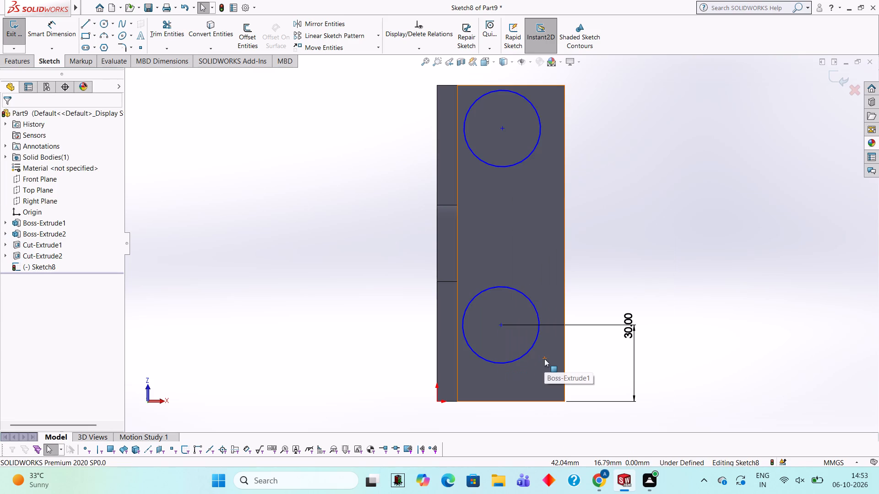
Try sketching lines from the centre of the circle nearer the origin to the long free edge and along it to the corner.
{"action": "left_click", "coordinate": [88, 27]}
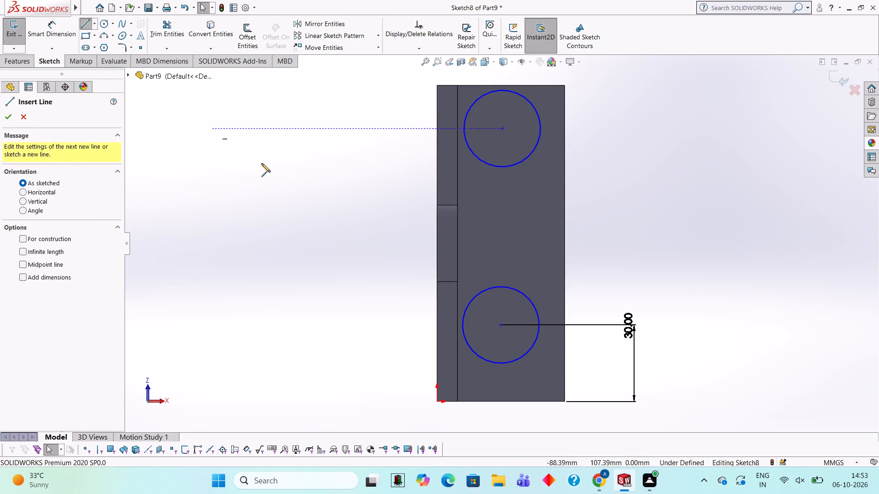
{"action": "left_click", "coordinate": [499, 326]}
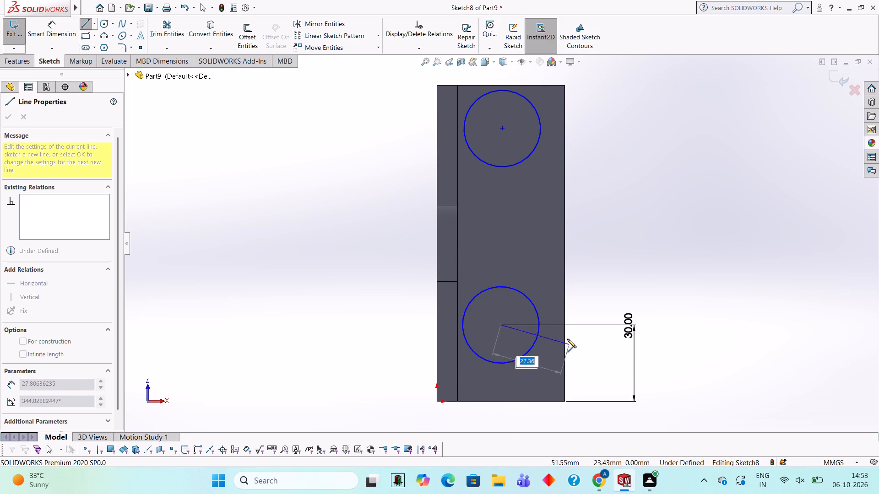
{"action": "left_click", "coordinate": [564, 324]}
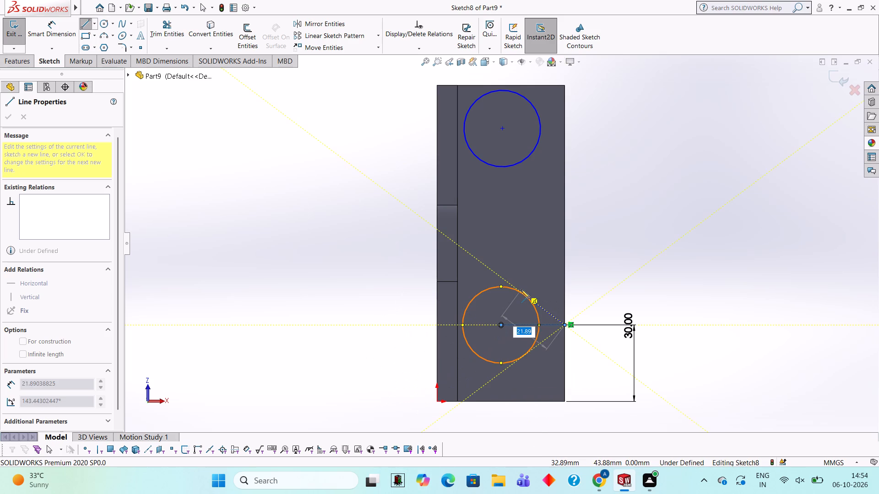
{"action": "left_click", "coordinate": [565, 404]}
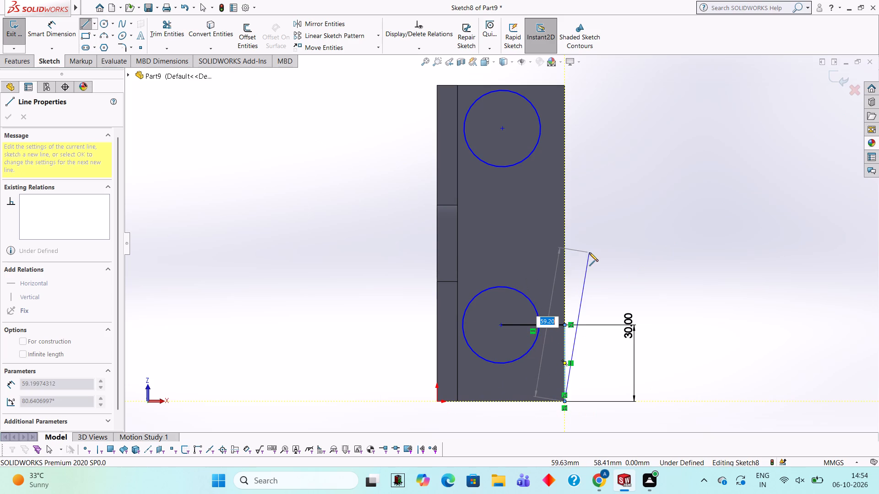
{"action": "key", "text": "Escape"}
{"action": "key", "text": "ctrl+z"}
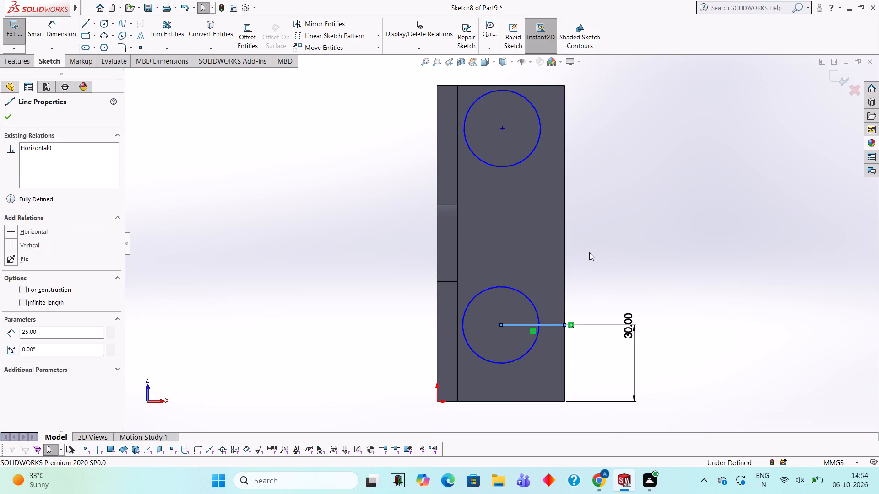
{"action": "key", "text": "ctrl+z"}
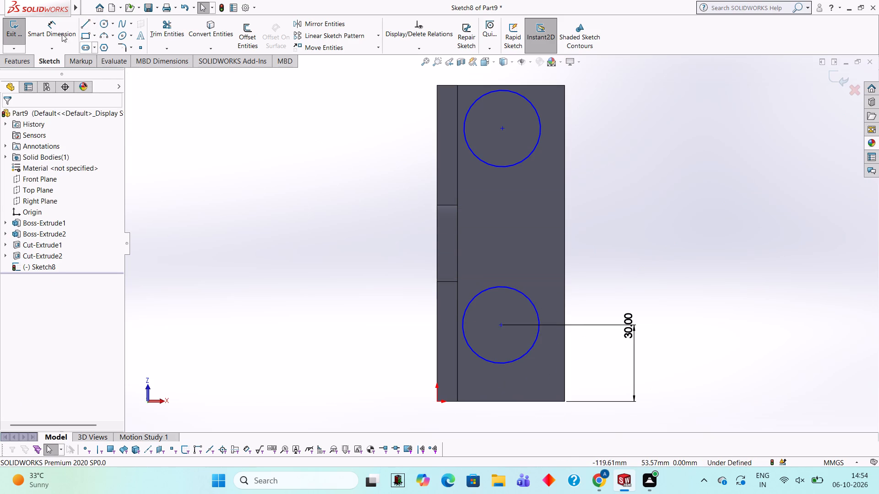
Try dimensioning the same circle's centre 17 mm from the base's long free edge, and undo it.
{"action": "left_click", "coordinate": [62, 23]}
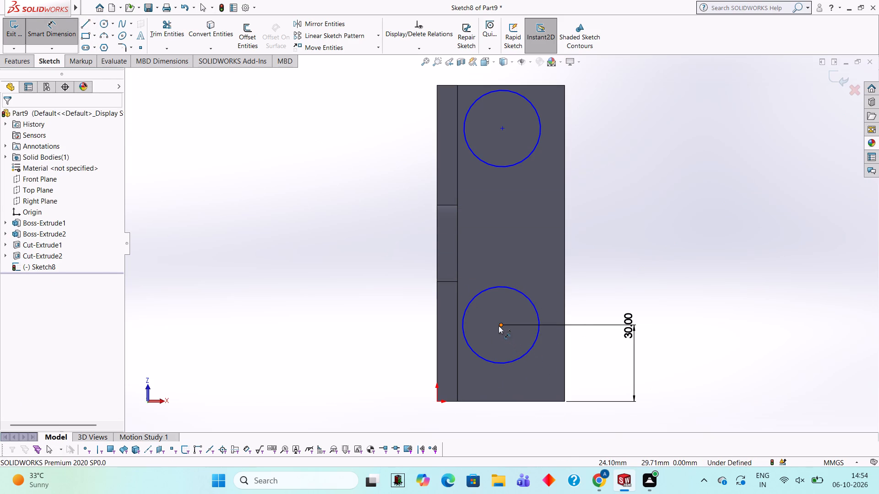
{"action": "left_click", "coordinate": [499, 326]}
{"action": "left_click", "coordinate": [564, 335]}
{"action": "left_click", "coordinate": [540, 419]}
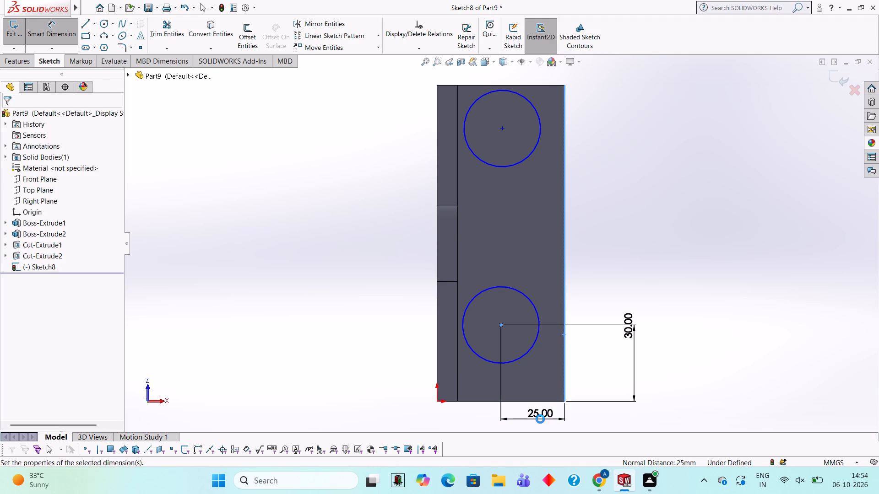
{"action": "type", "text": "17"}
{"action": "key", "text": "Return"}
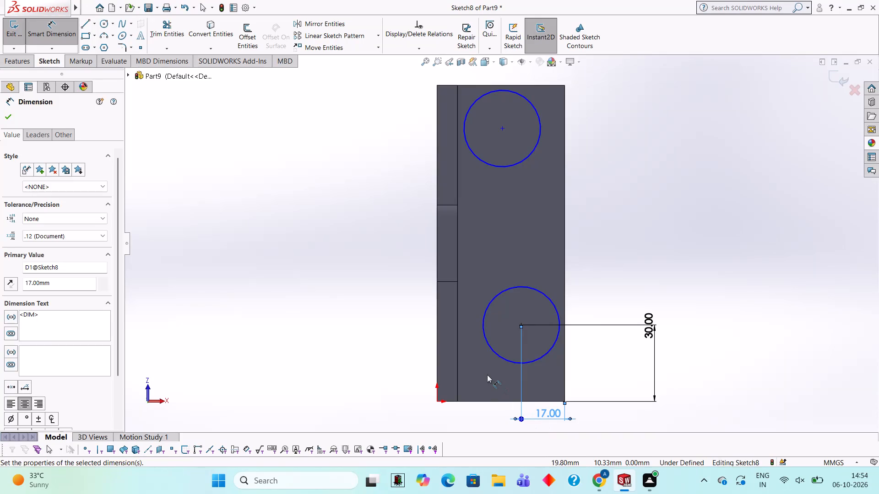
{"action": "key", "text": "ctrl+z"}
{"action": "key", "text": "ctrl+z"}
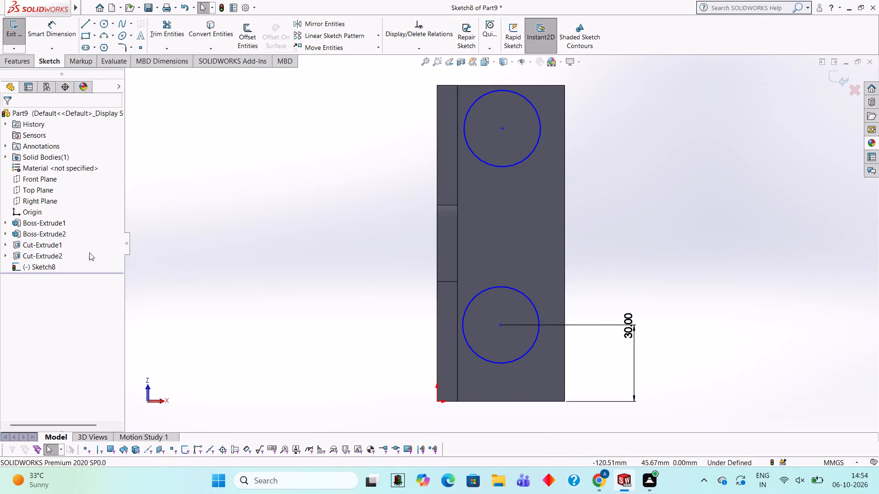
Dimension the centre of the circle nearer the origin 25 mm from the bracket's outer long edge on the origin side.
{"action": "left_click", "coordinate": [67, 25]}
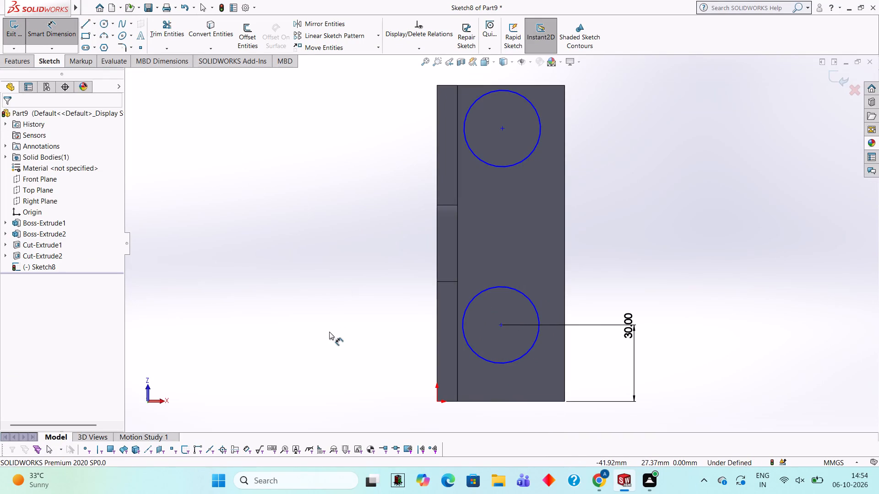
{"action": "left_click", "coordinate": [503, 326]}
{"action": "left_click", "coordinate": [437, 333]}
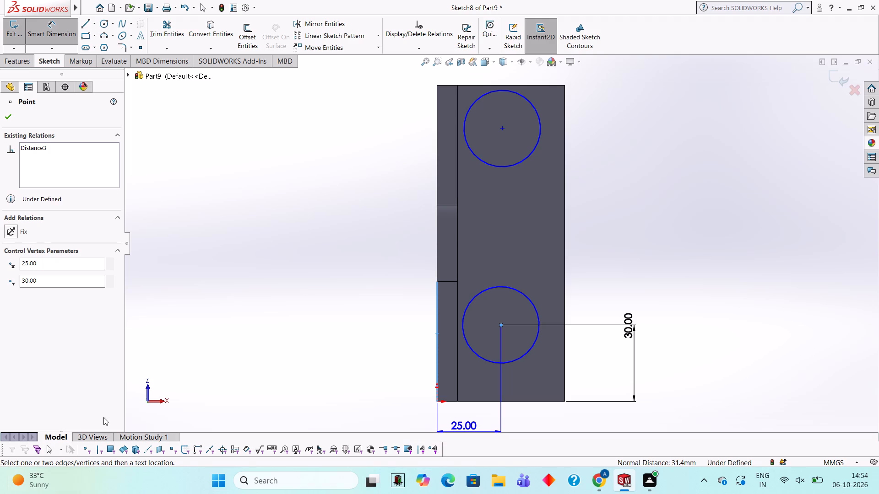
{"action": "left_click", "coordinate": [338, 356]}
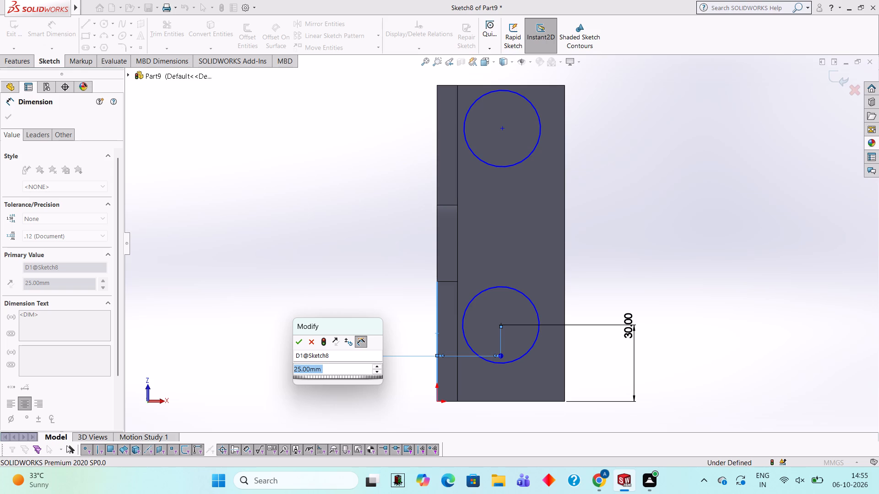
{"action": "left_click", "coordinate": [298, 337]}
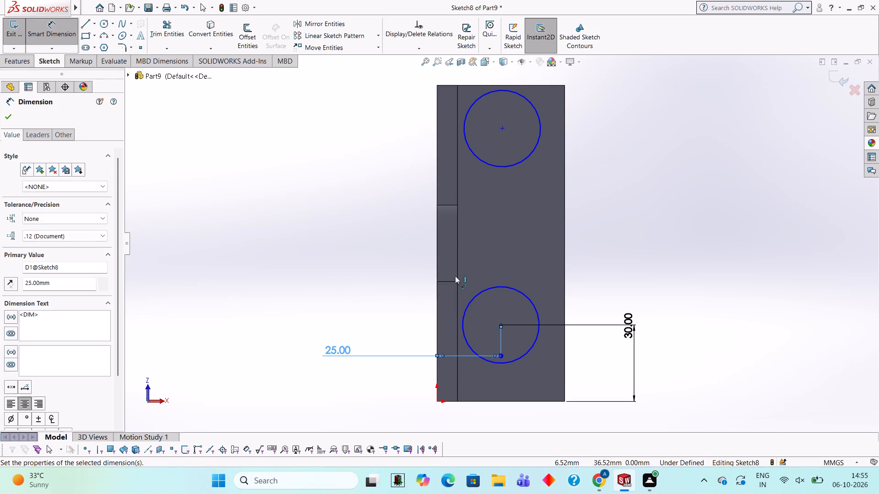
{"action": "left_click", "coordinate": [386, 200]}
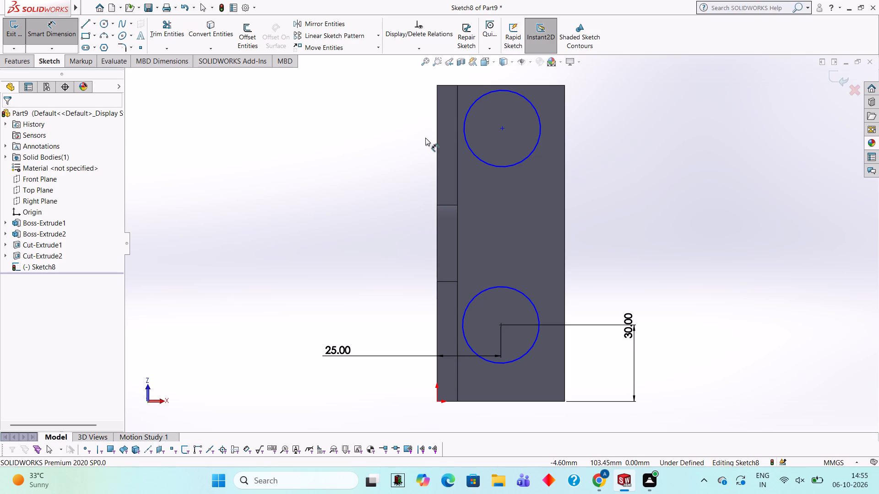
Dimension the centre of the circle farther from the origin 25 mm from the same outer long edge.
{"action": "left_click", "coordinate": [501, 129]}
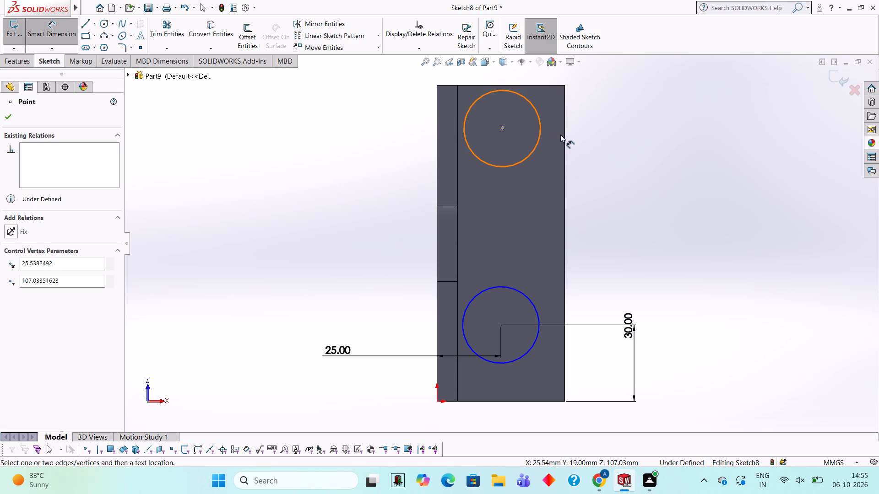
{"action": "left_click", "coordinate": [435, 136]}
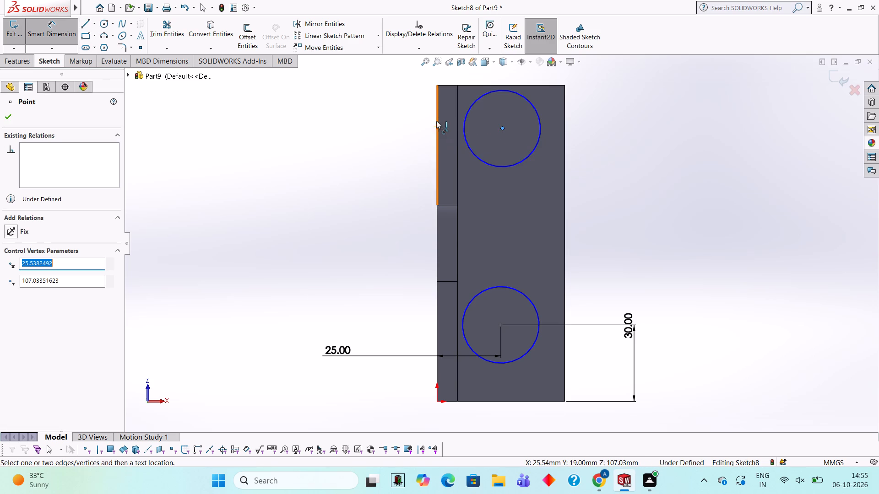
{"action": "left_click", "coordinate": [502, 127]}
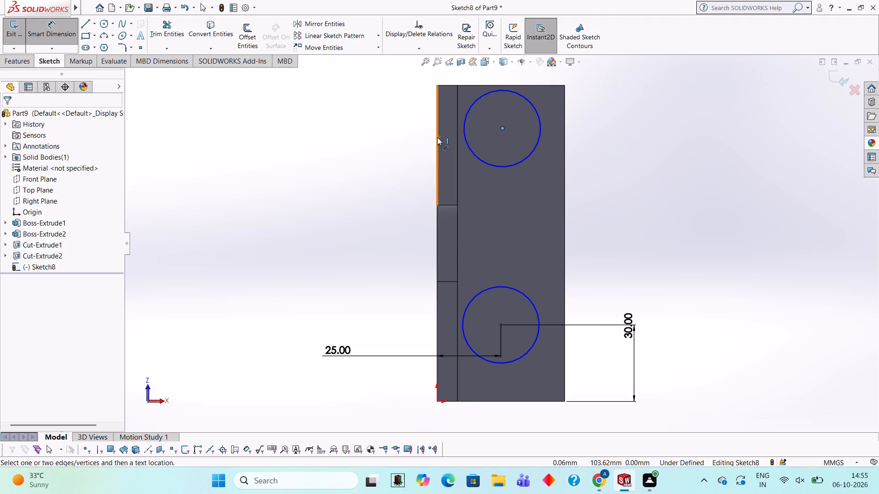
{"action": "left_click", "coordinate": [437, 137]}
{"action": "left_click", "coordinate": [330, 133]}
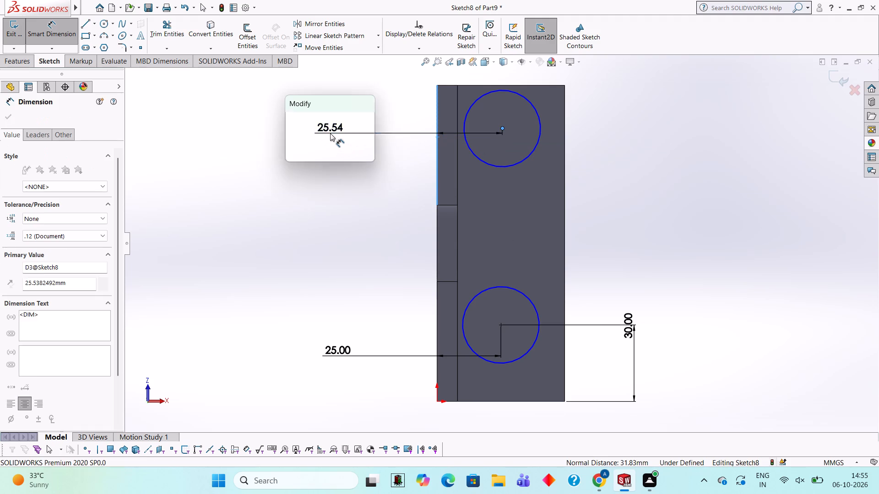
{"action": "type", "text": "25"}
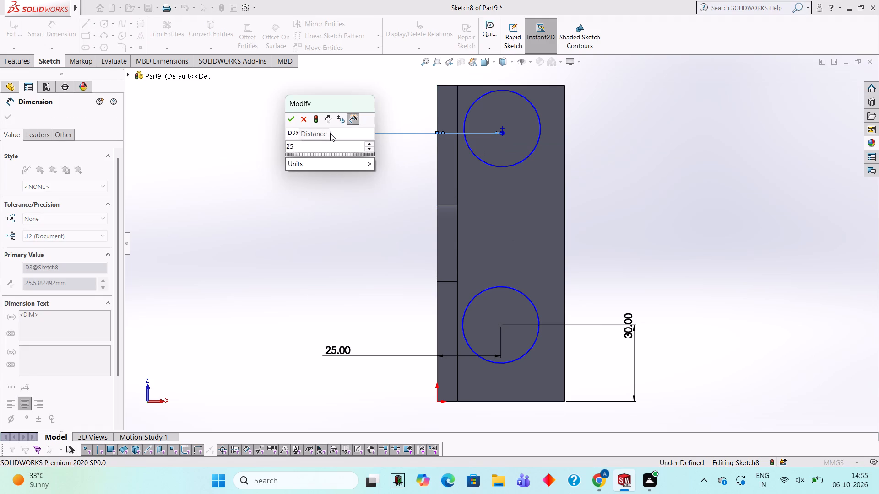
{"action": "key", "text": "Return"}
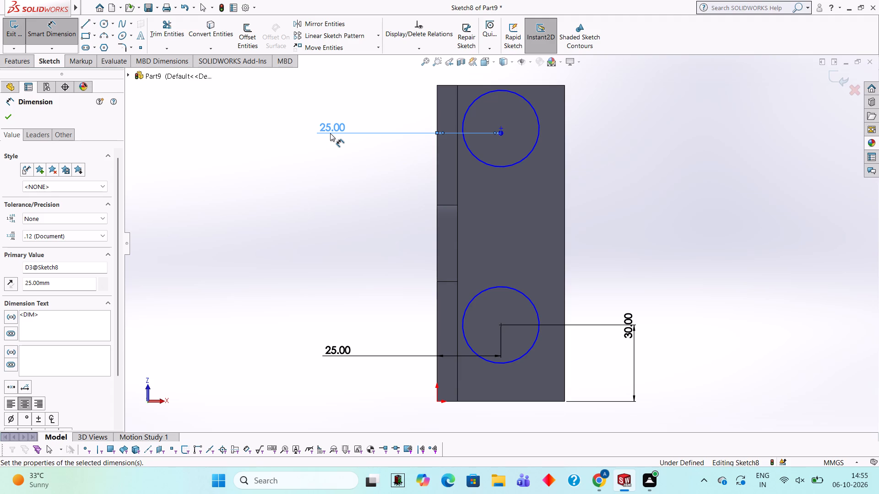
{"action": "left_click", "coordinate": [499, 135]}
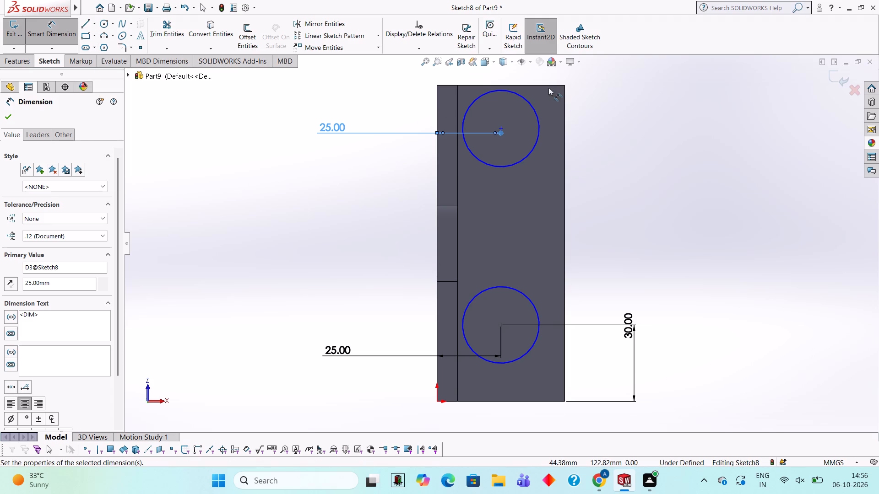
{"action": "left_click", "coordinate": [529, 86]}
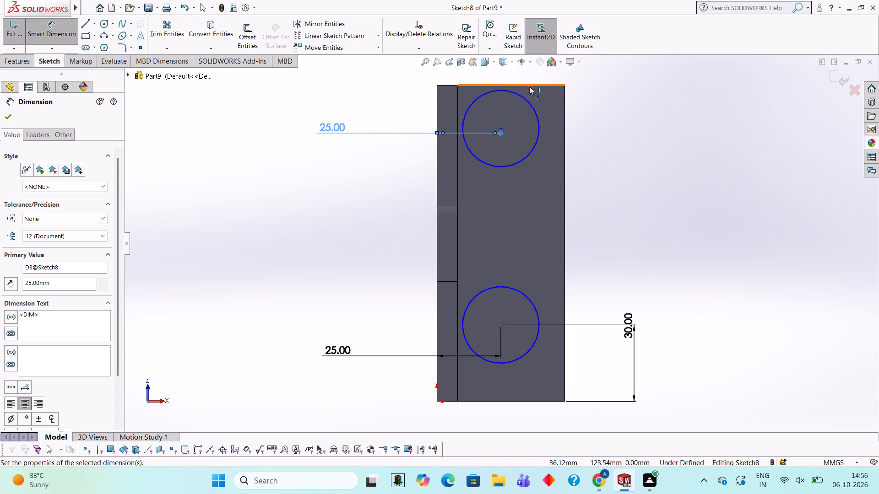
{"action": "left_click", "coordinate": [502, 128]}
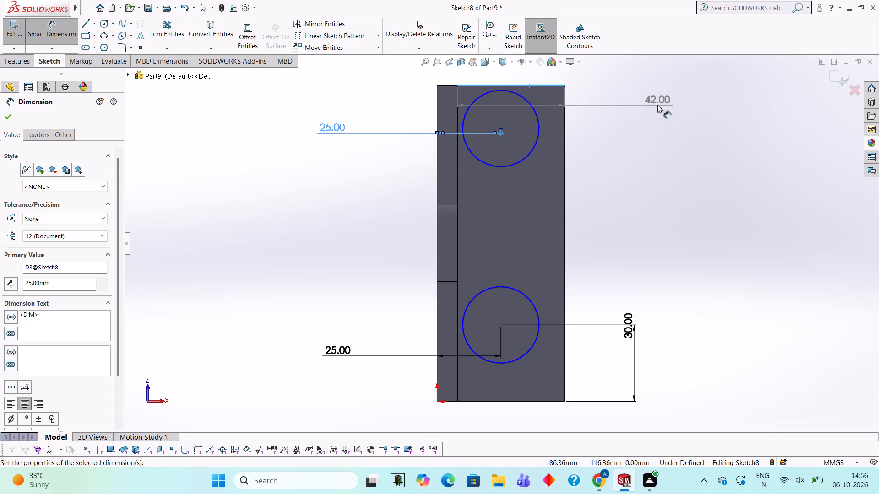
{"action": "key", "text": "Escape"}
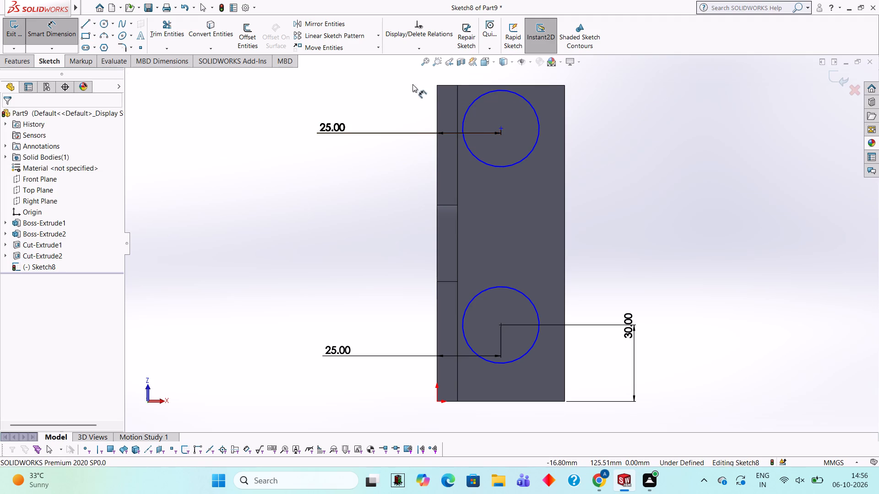
Dimension the centre of the circle farther from the origin 30 mm from the base's short end edge nearest to it.
{"action": "left_click", "coordinate": [502, 129]}
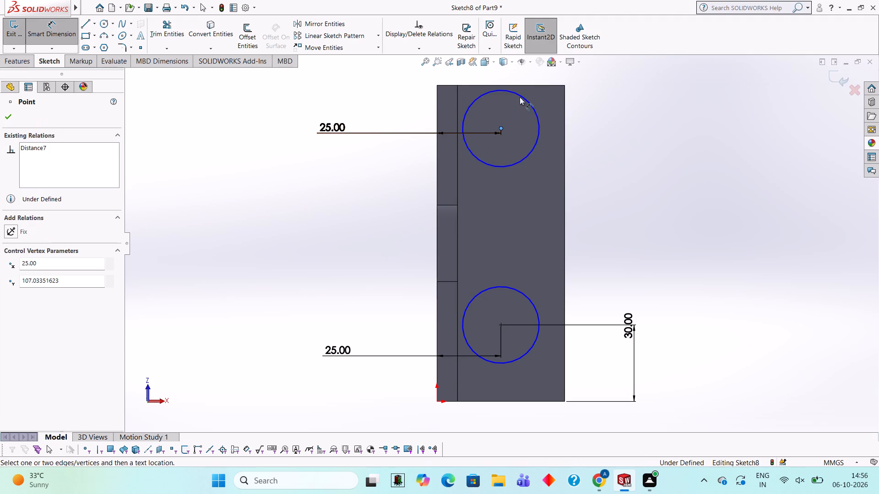
{"action": "left_click", "coordinate": [526, 85]}
{"action": "left_click", "coordinate": [620, 123]}
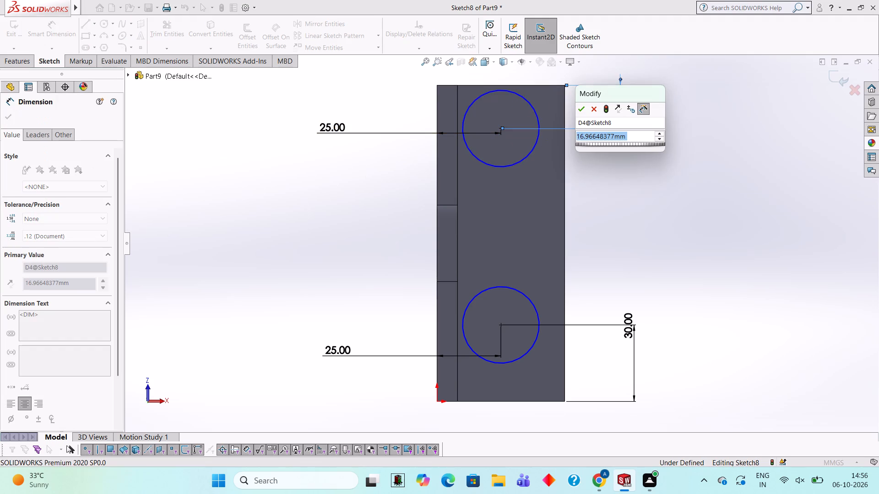
{"action": "type", "text": "30"}
{"action": "key", "text": "Return"}
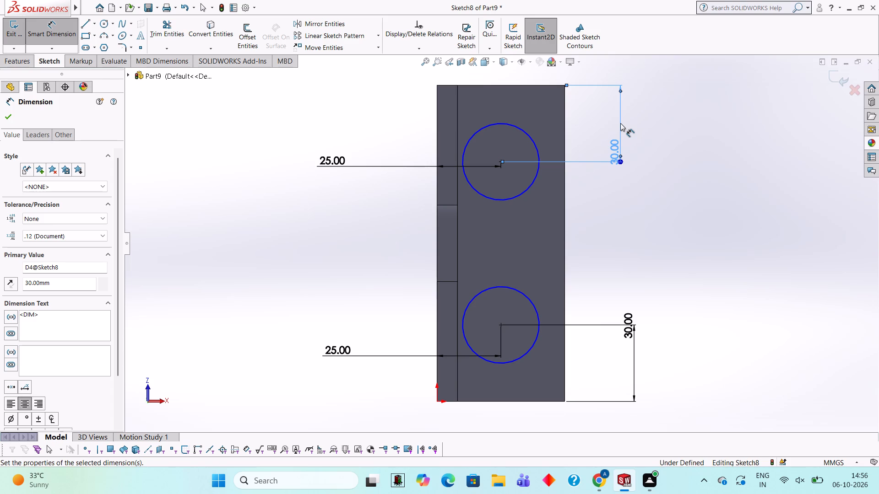
{"action": "key", "text": "Escape"}
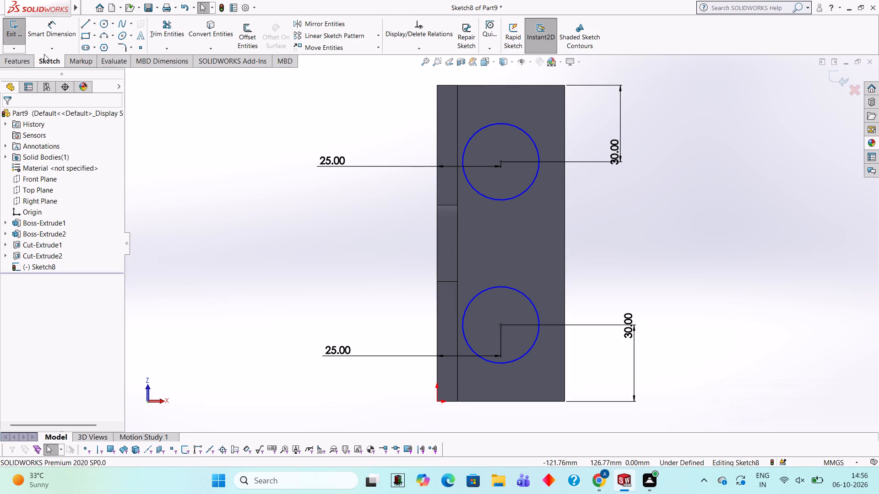
Dimension the diameter of the circle farther from the origin as 30 mm.
{"action": "left_click", "coordinate": [46, 23]}
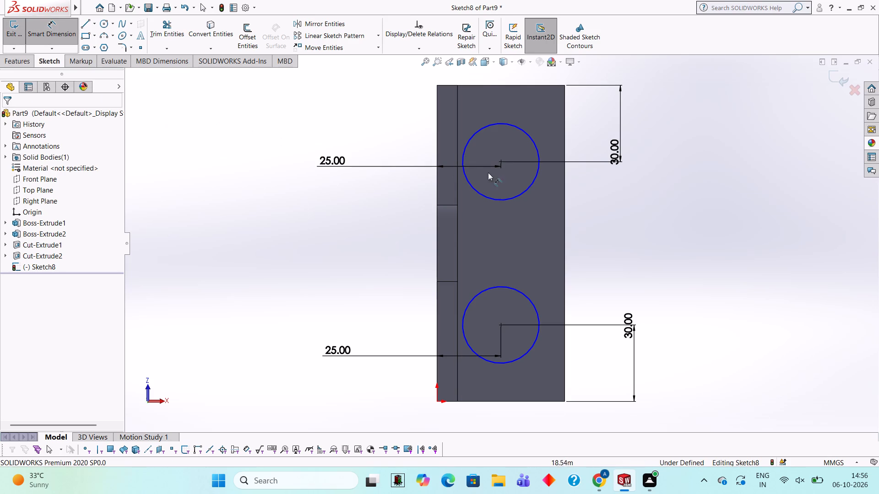
{"action": "left_click", "coordinate": [515, 199]}
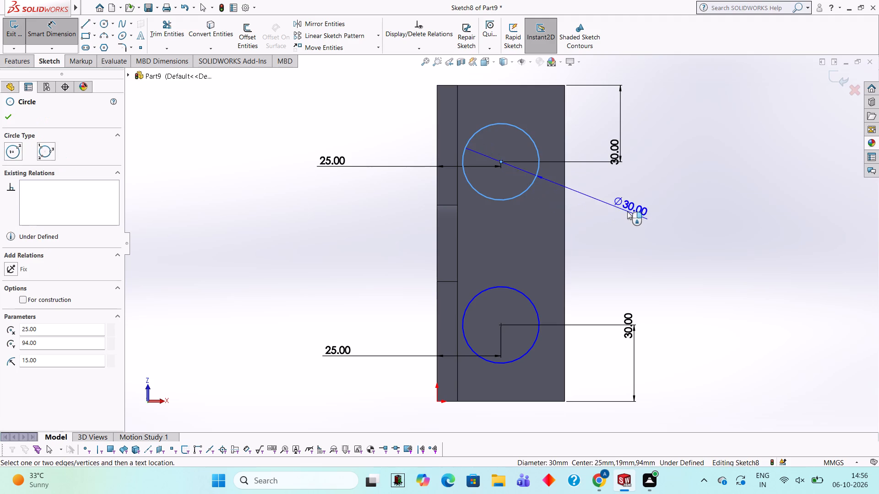
{"action": "left_click", "coordinate": [626, 221]}
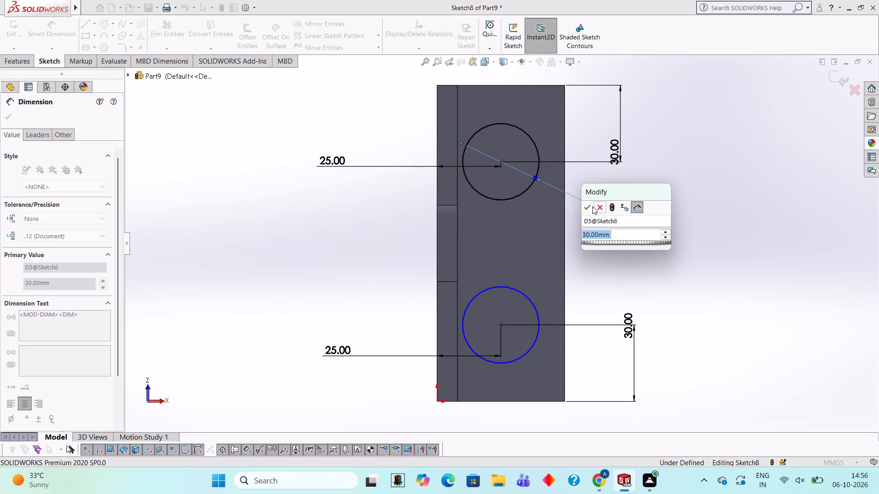
{"action": "left_click", "coordinate": [589, 206]}
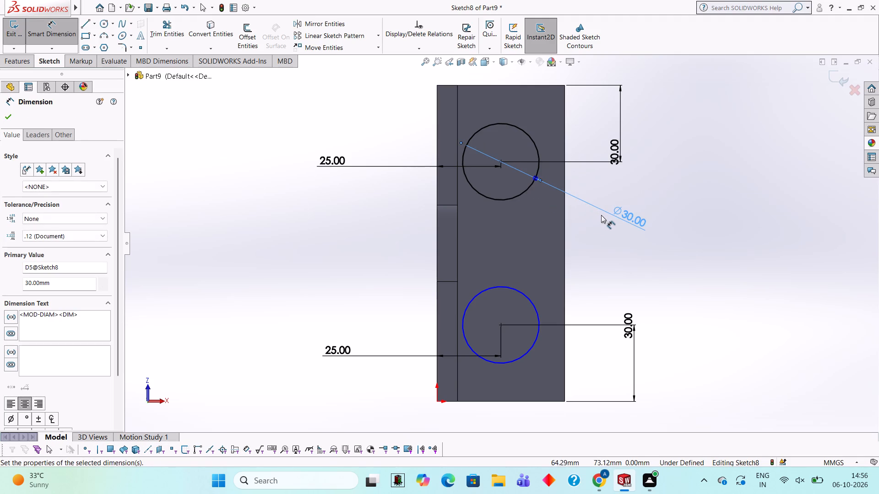
{"action": "left_click", "coordinate": [601, 215]}
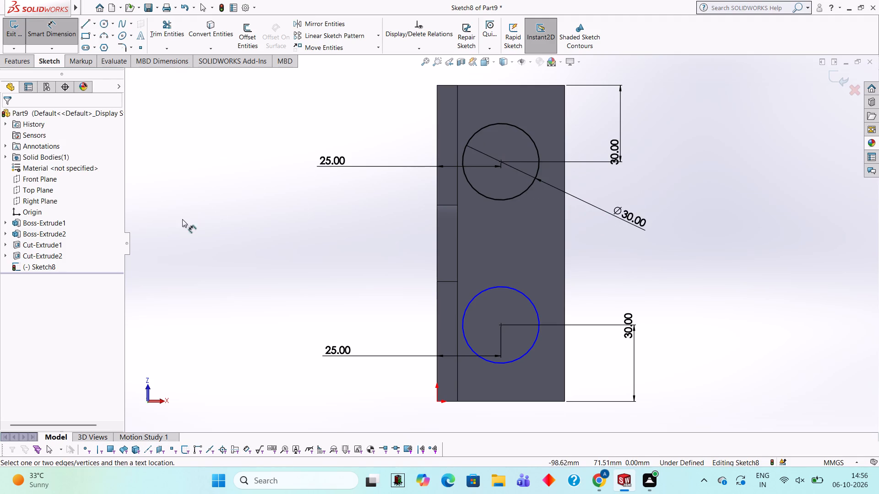
{"action": "left_click", "coordinate": [526, 294]}
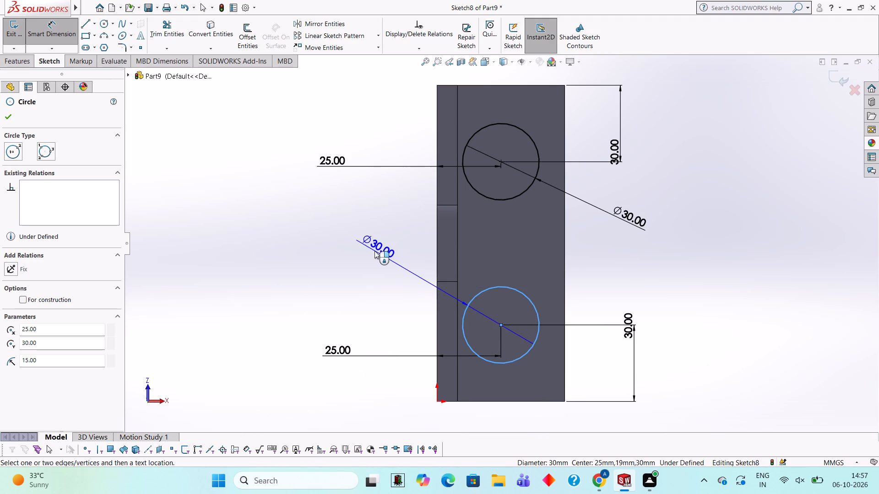
{"action": "key", "text": "Escape"}
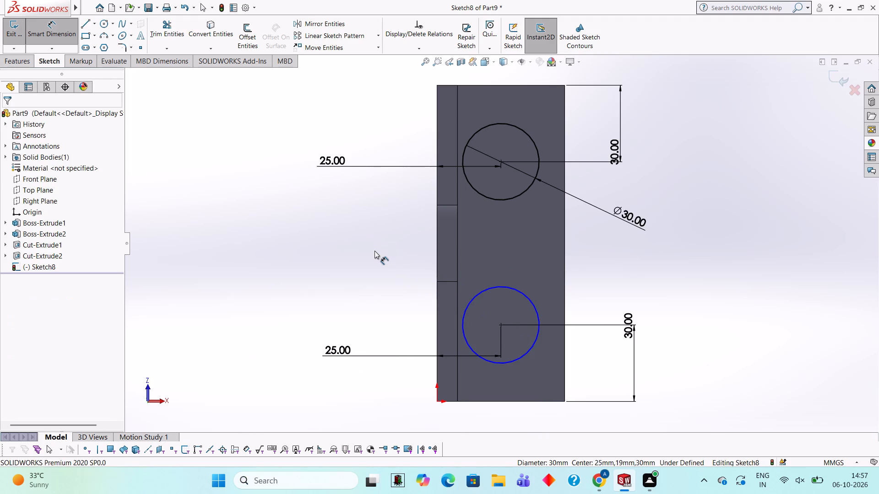
Examine the two circles' positions on the base relative to the head and leg from several sides.
{"action": "scroll", "coordinate": [392, 225], "scroll_direction": "up", "scroll_amount": 1}
{"action": "middle_click_drag", "start_coordinate": [392, 225], "coordinate": [407, 315]}
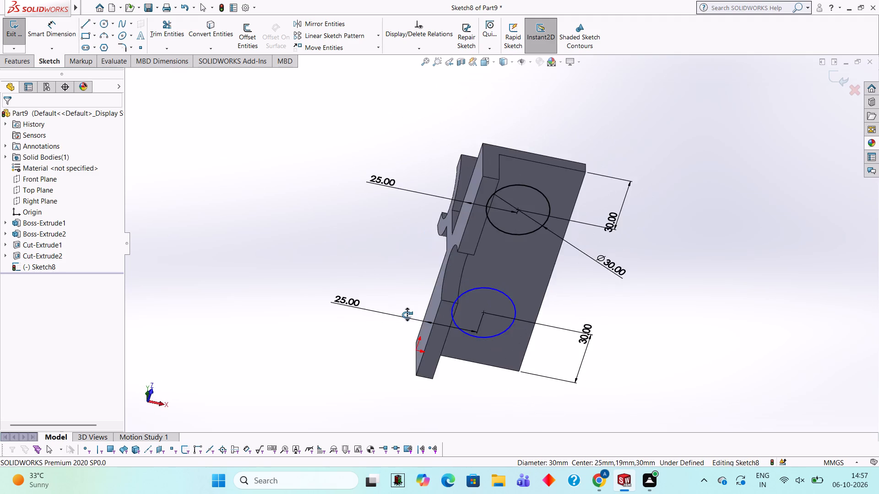
{"action": "middle_click_drag", "start_coordinate": [407, 315], "coordinate": [418, 321]}
{"action": "middle_click_drag", "start_coordinate": [467, 247], "coordinate": [399, 391]}
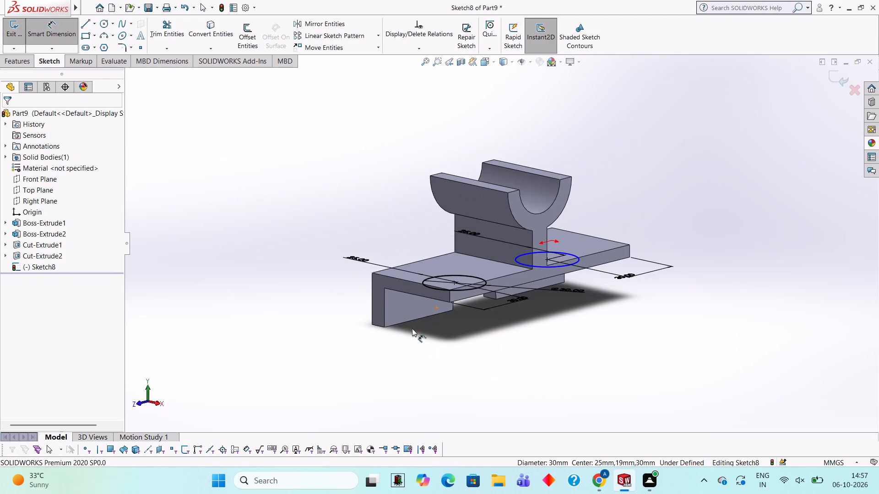
{"action": "middle_click_drag", "start_coordinate": [413, 309], "coordinate": [435, 455]}
{"action": "middle_click_drag", "start_coordinate": [505, 263], "coordinate": [519, 384]}
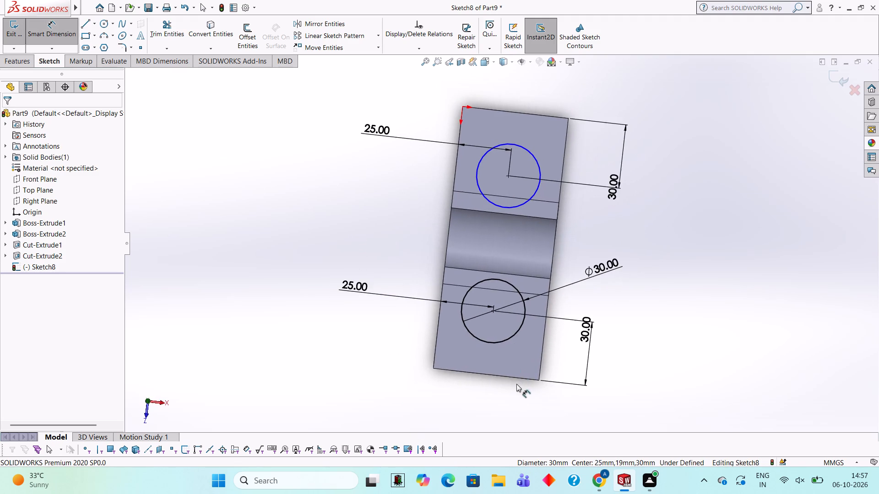
{"action": "middle_click_drag", "start_coordinate": [500, 268], "coordinate": [593, 366]}
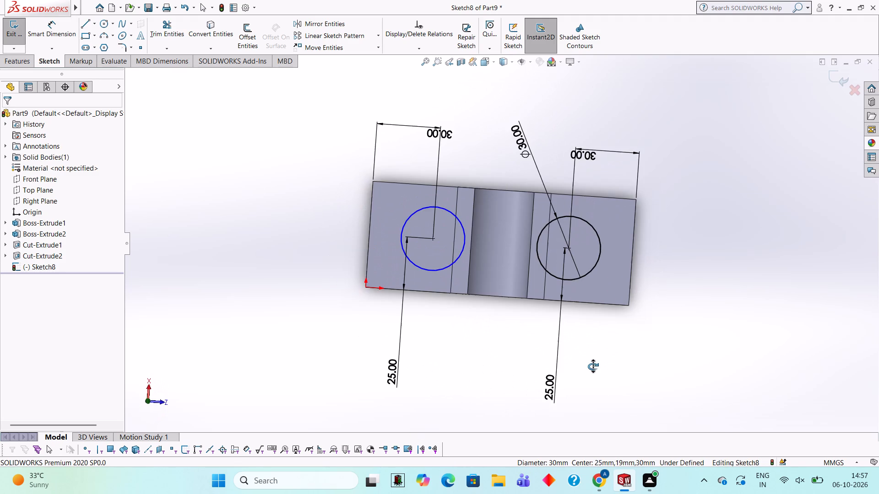
{"action": "middle_click_drag", "start_coordinate": [593, 366], "coordinate": [591, 366]}
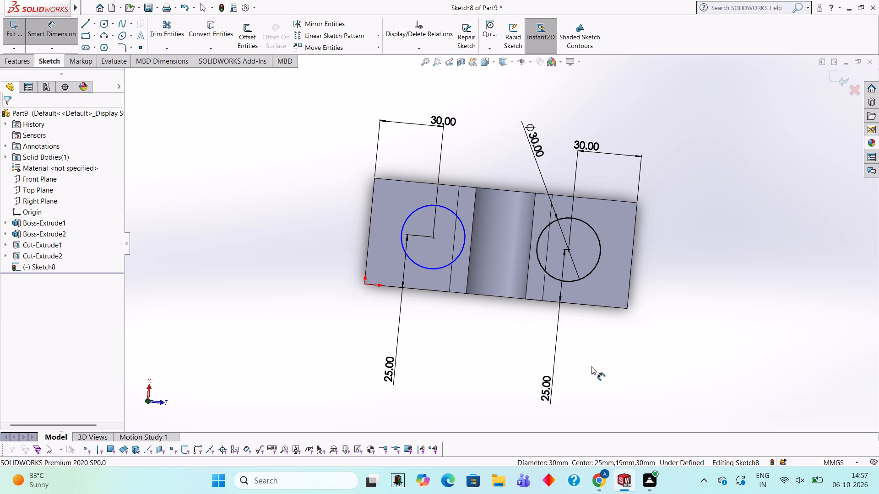
{"action": "middle_click_drag", "start_coordinate": [614, 320], "coordinate": [593, 288]}
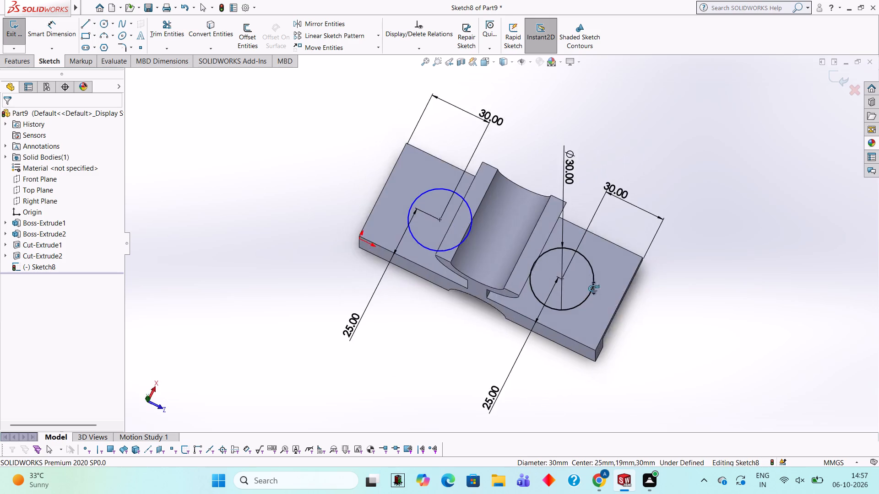
{"action": "middle_click_drag", "start_coordinate": [593, 288], "coordinate": [615, 193]}
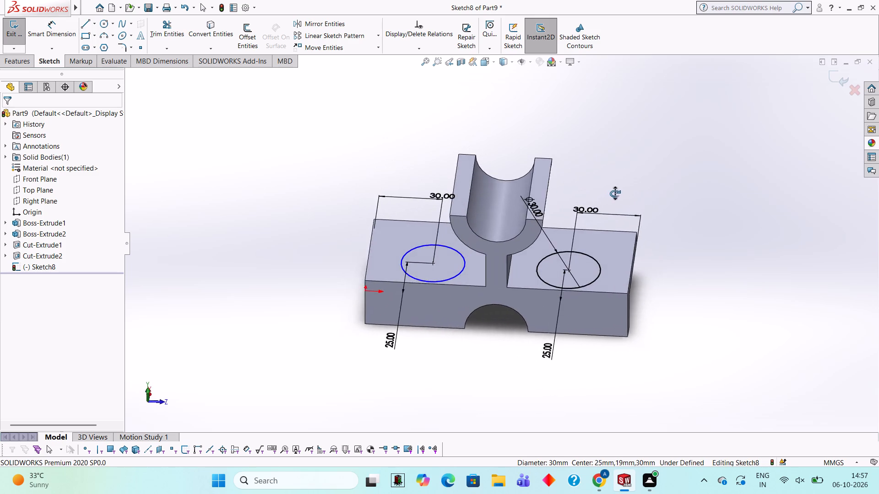
{"action": "middle_click_drag", "start_coordinate": [615, 193], "coordinate": [624, 198]}
{"action": "middle_click_drag", "start_coordinate": [530, 272], "coordinate": [597, 322]}
{"action": "scroll", "coordinate": [597, 322], "scroll_direction": "down", "scroll_amount": 1}
{"action": "middle_click_drag", "start_coordinate": [537, 313], "coordinate": [605, 336]}
{"action": "scroll", "coordinate": [602, 336], "scroll_direction": "up", "scroll_amount": 1}
{"action": "middle_click_drag", "start_coordinate": [516, 290], "coordinate": [559, 305]}
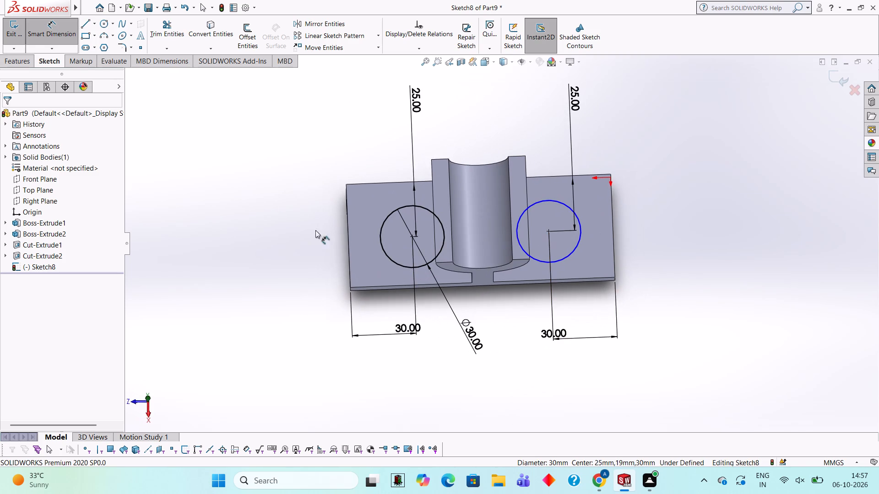
Cut both circles through the base with a blind Extruded Cut 20 mm deep.
{"action": "left_click", "coordinate": [26, 61]}
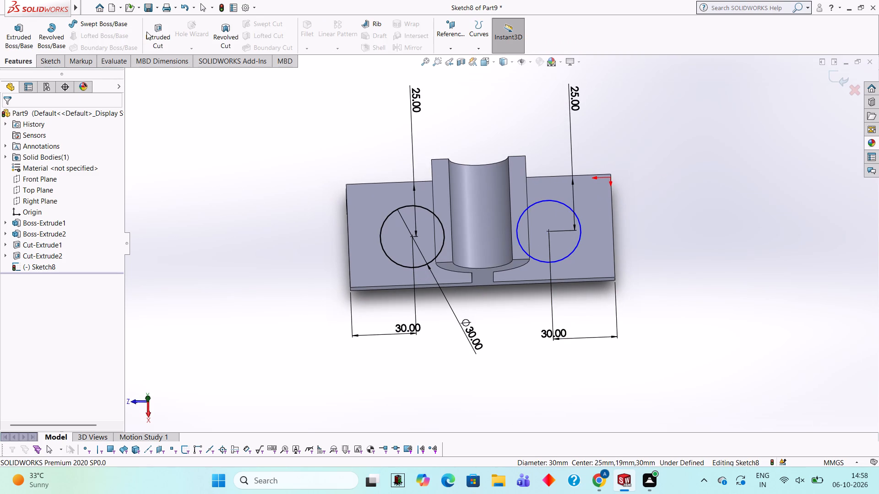
{"action": "left_click", "coordinate": [160, 32]}
{"action": "middle_click_drag", "start_coordinate": [427, 302], "coordinate": [418, 168]}
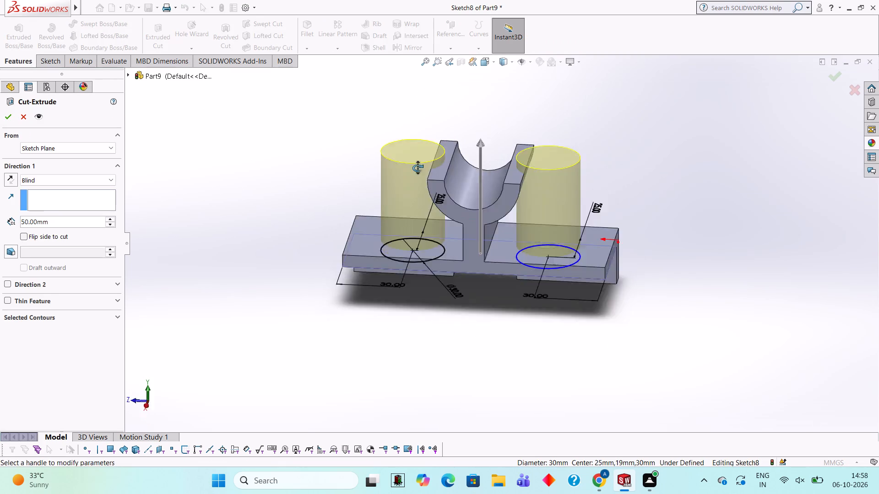
{"action": "middle_click_drag", "start_coordinate": [418, 168], "coordinate": [433, 126]}
{"action": "left_click", "coordinate": [81, 222]}
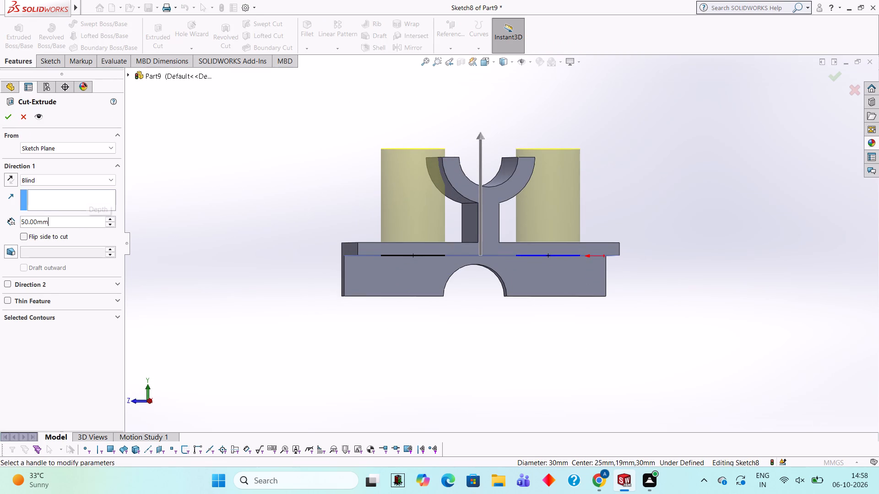
{"action": "key", "text": "BackSpace"}
{"action": "key", "text": "BackSpace"}
{"action": "key", "text": "BackSpace"}
{"action": "key", "text": "BackSpace"}
{"action": "key", "text": "BackSpace"}
{"action": "key", "text": "BackSpace"}
{"action": "key", "text": "BackSpace"}
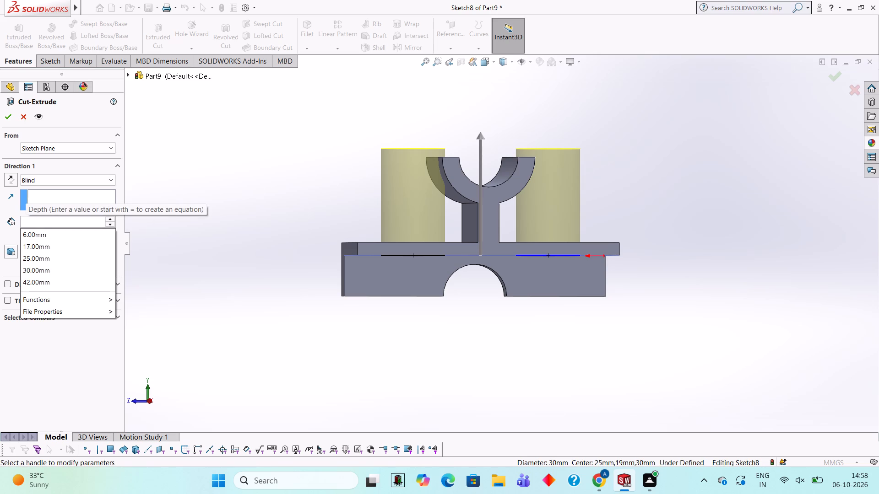
{"action": "type", "text": "20"}
{"action": "key", "text": "Return"}
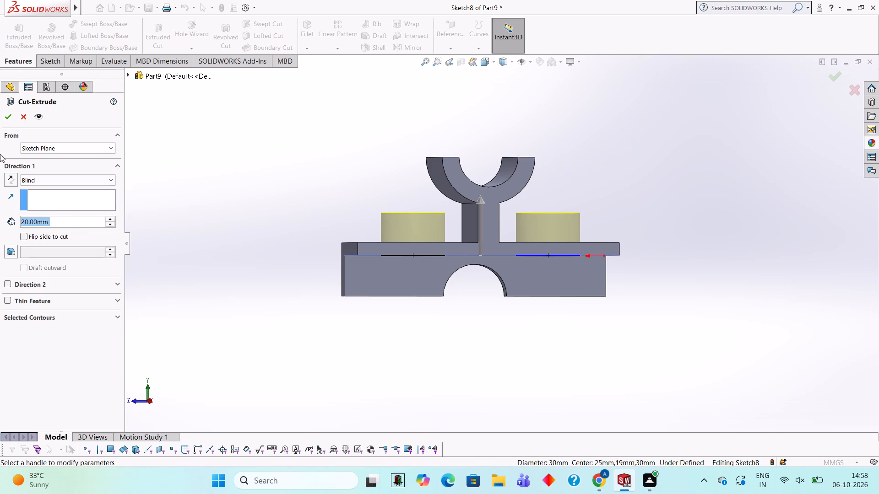
{"action": "left_click", "coordinate": [7, 118]}
{"action": "left_click", "coordinate": [272, 170]}
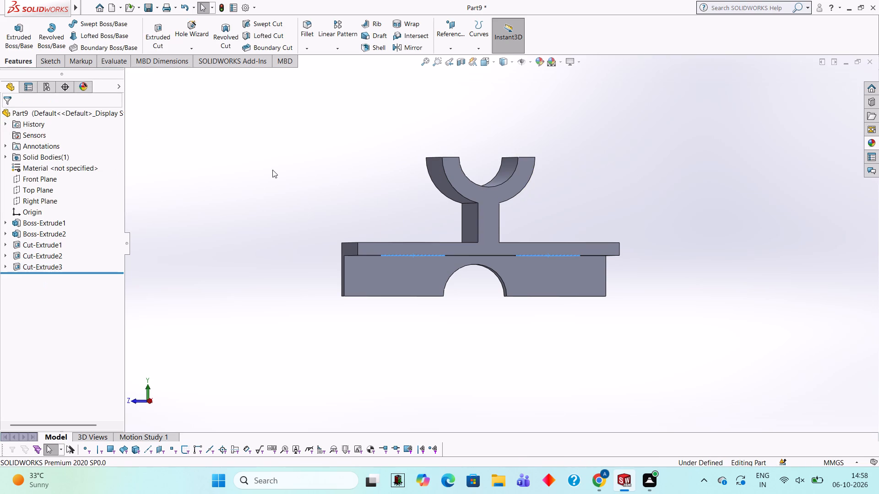
Examine the bracket with its two holes, head and leg cutout from several sides.
{"action": "scroll", "coordinate": [272, 170], "scroll_direction": "up", "scroll_amount": 2}
{"action": "middle_click_drag", "start_coordinate": [279, 189], "coordinate": [295, 306]}
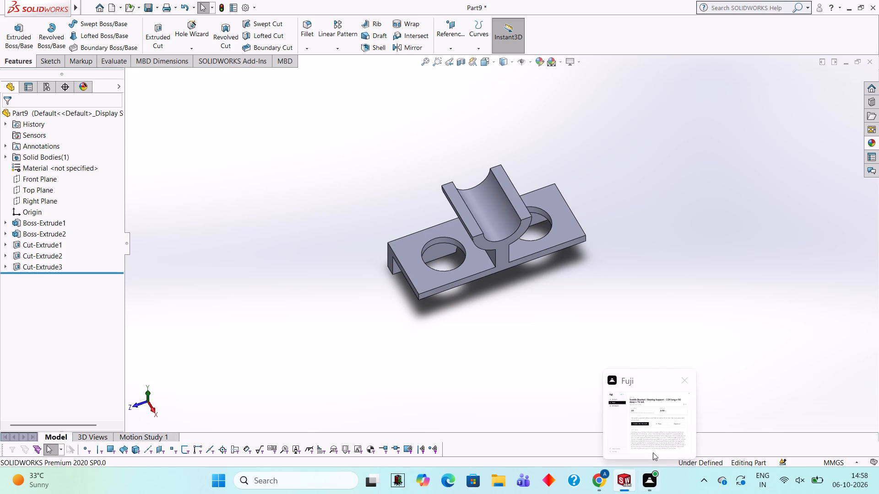
{"action": "middle_click_drag", "start_coordinate": [566, 239], "coordinate": [661, 203]}
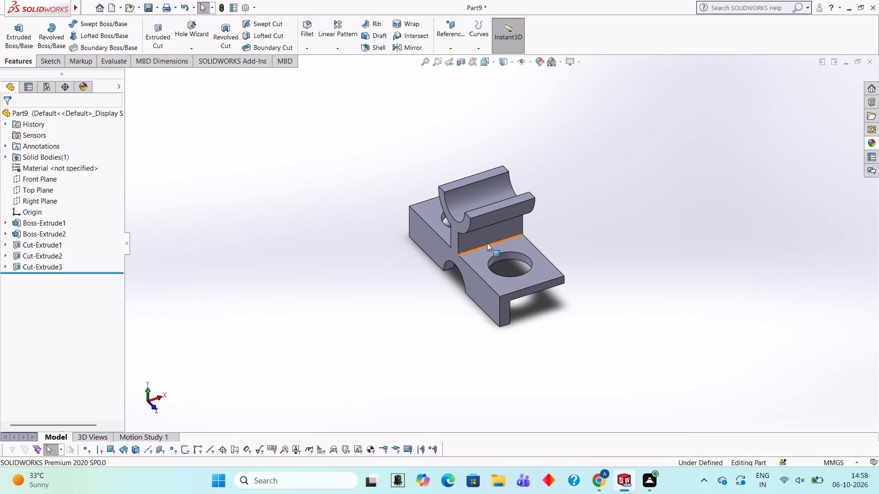
{"action": "middle_click_drag", "start_coordinate": [487, 238], "coordinate": [543, 263]}
{"action": "middle_click_drag", "start_coordinate": [611, 266], "coordinate": [578, 248]}
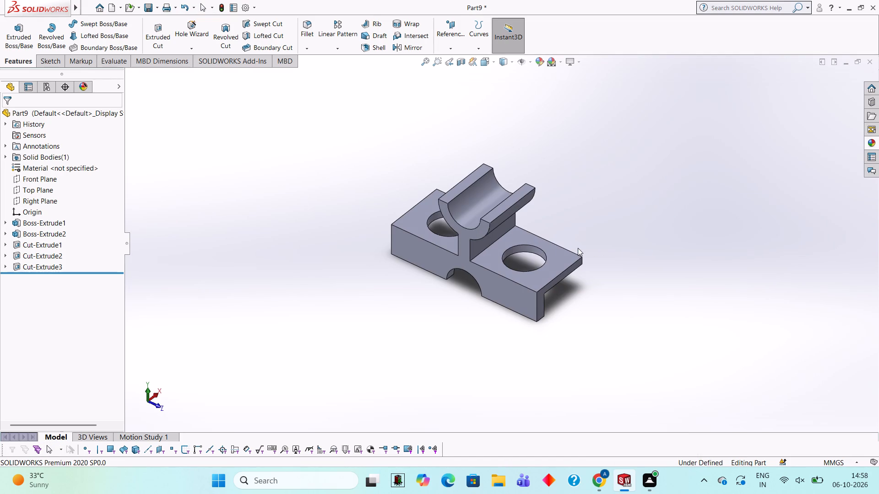
{"action": "scroll", "coordinate": [545, 238], "scroll_direction": "up", "scroll_amount": 1}
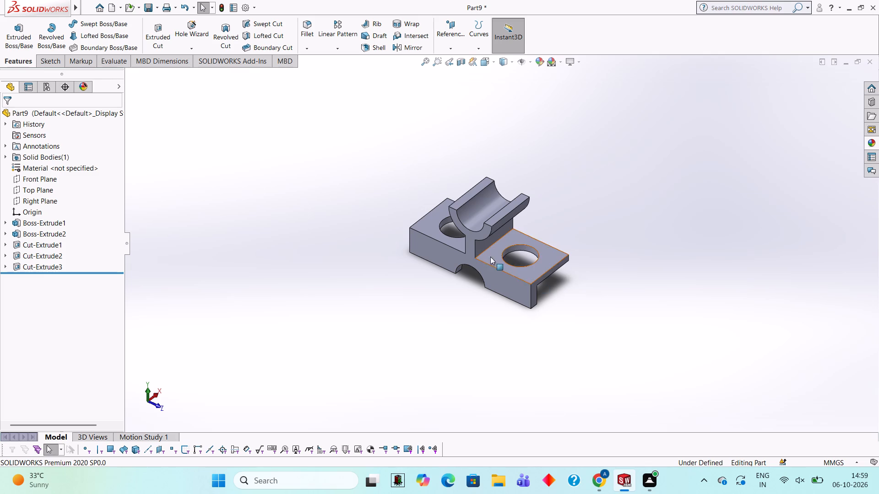
{"action": "scroll", "coordinate": [485, 248], "scroll_direction": "down", "scroll_amount": 3}
Apply the solid Red appearance to the whole bracket body.
{"action": "left_click", "coordinate": [872, 138]}
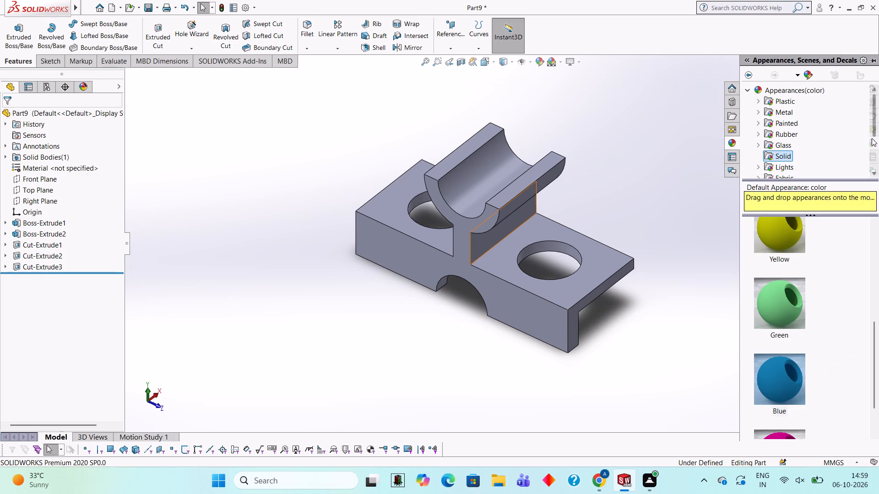
{"action": "scroll", "coordinate": [805, 305], "scroll_direction": "down", "scroll_amount": 3}
{"action": "scroll", "coordinate": [805, 305], "scroll_direction": "up", "scroll_amount": 3}
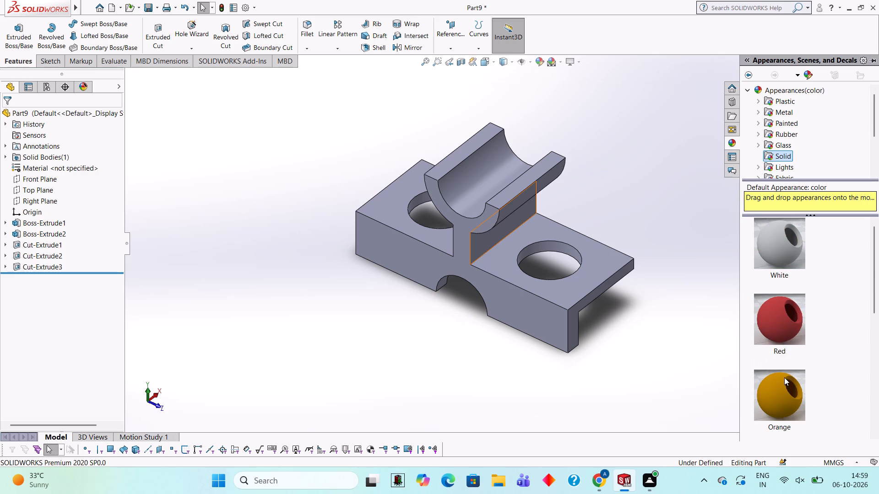
{"action": "scroll", "coordinate": [784, 378], "scroll_direction": "down", "scroll_amount": 1}
{"action": "scroll", "coordinate": [787, 278], "scroll_direction": "up", "scroll_amount": 1}
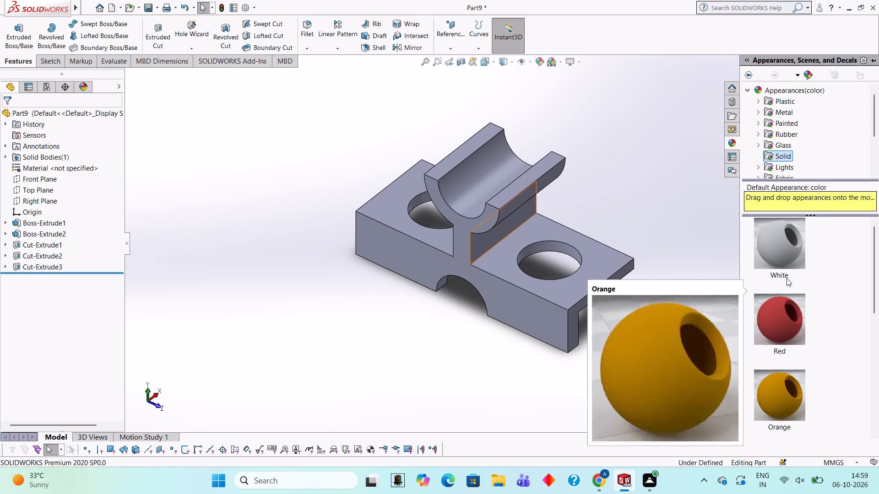
{"action": "left_click_drag", "start_coordinate": [772, 322], "coordinate": [516, 243]}
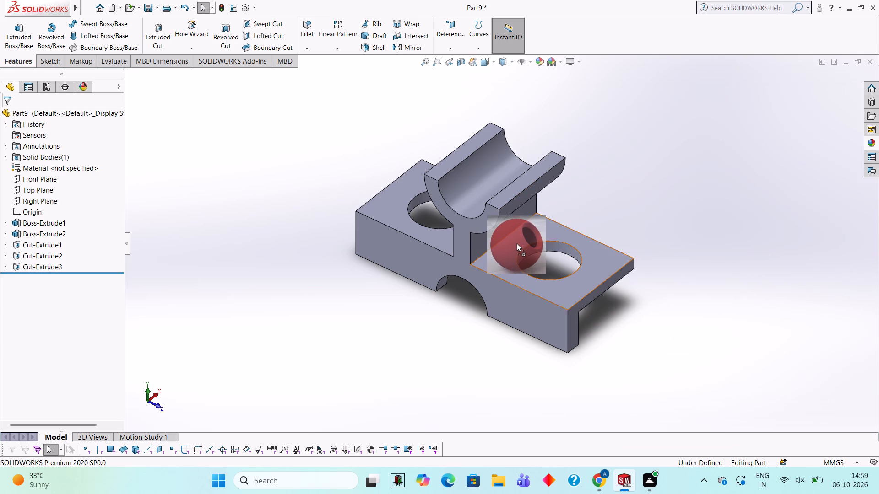
{"action": "left_click_drag", "start_coordinate": [516, 243], "coordinate": [502, 242]}
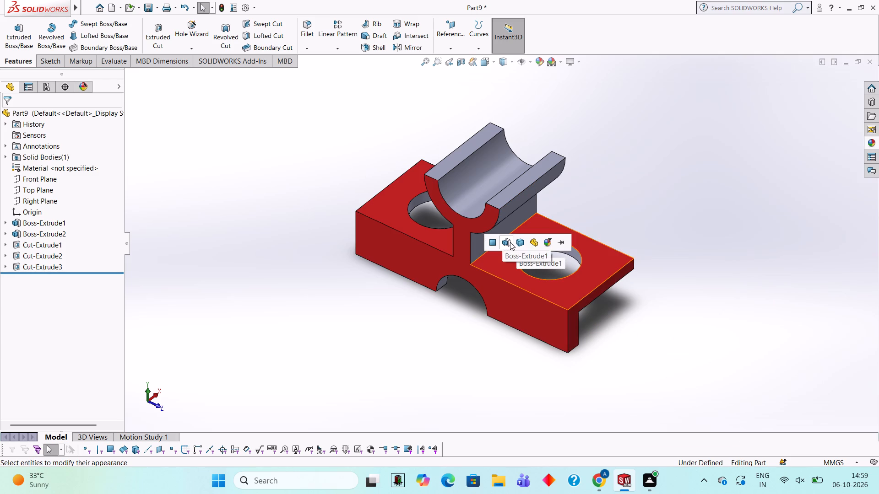
{"action": "left_click", "coordinate": [520, 242]}
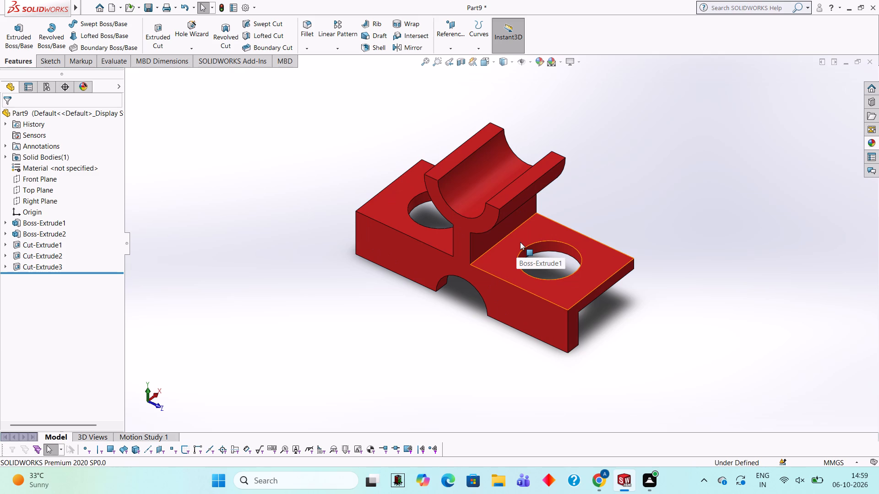
Apply the solid Green appearance to the cut feature that forms the two base holes.
{"action": "scroll", "coordinate": [532, 238], "scroll_direction": "down", "scroll_amount": 3}
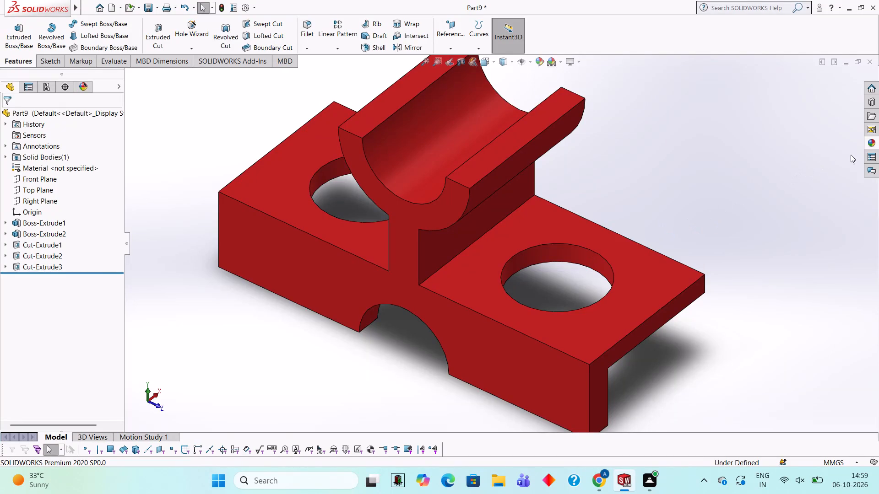
{"action": "left_click", "coordinate": [867, 143]}
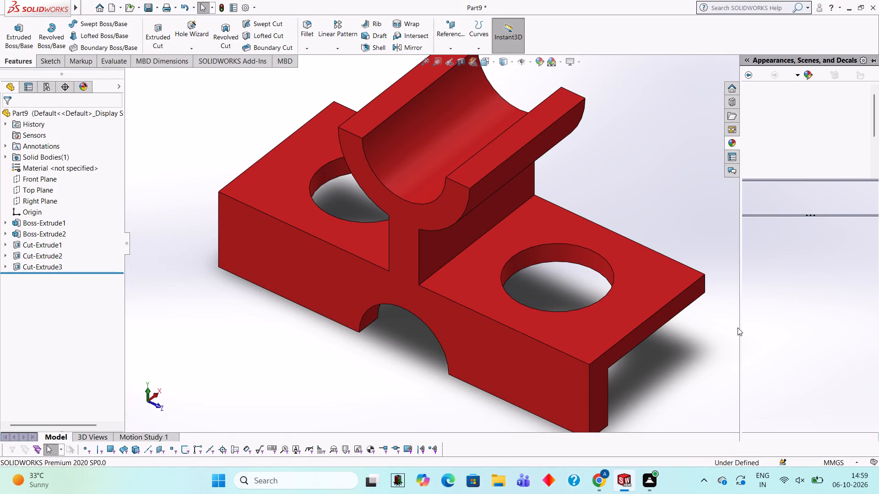
{"action": "scroll", "coordinate": [782, 322], "scroll_direction": "down", "scroll_amount": 2}
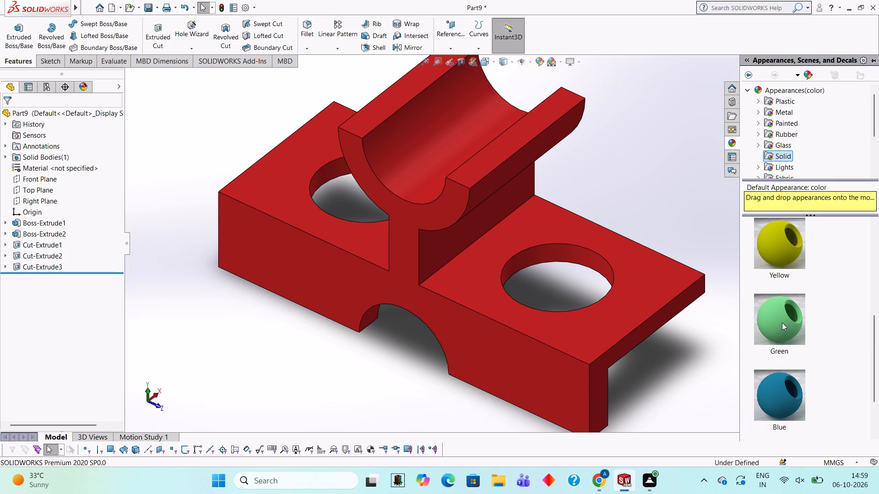
{"action": "middle_click_drag", "start_coordinate": [779, 324], "coordinate": [443, 228]}
{"action": "left_click_drag", "start_coordinate": [792, 312], "coordinate": [547, 248]}
{"action": "left_click", "coordinate": [547, 248]}
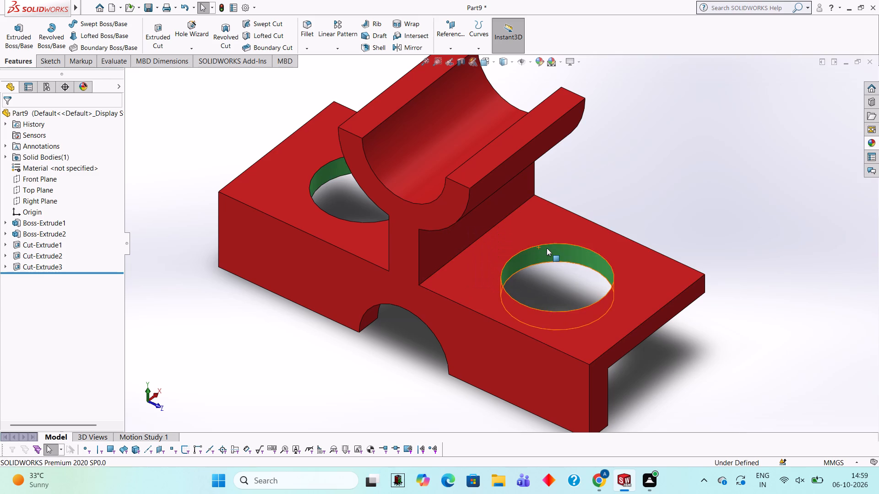
Apply the solid Green appearance to the cut feature that forms the head's channel.
{"action": "scroll", "coordinate": [547, 248], "scroll_direction": "up", "scroll_amount": 3}
{"action": "left_click", "coordinate": [873, 145]}
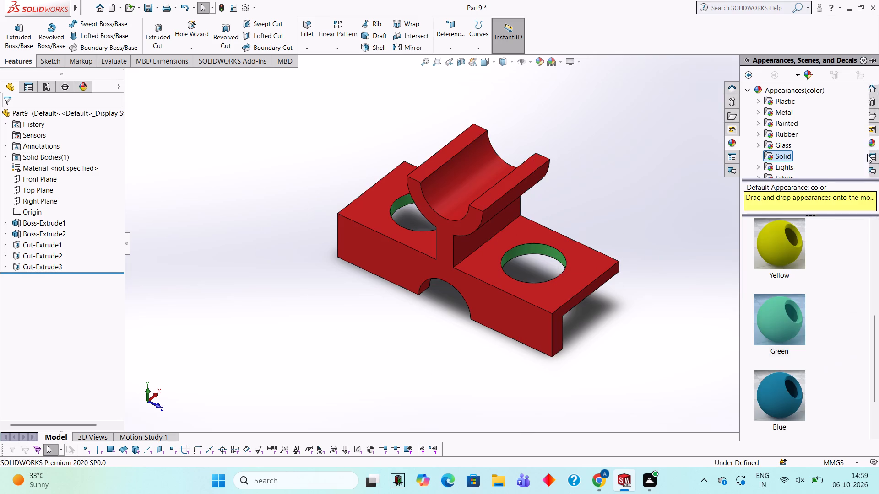
{"action": "left_click_drag", "start_coordinate": [779, 324], "coordinate": [459, 196]}
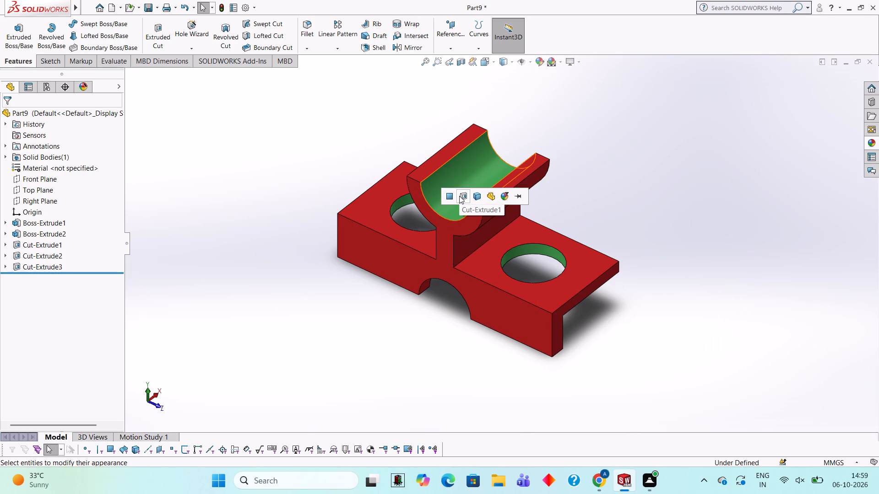
{"action": "left_click", "coordinate": [459, 196]}
Apply the solid Yellow appearance to the Boss-Extrude1 feature, covering the base, leg and head's end face.
{"action": "scroll", "coordinate": [459, 196], "scroll_direction": "up", "scroll_amount": 3}
{"action": "scroll", "coordinate": [459, 196], "scroll_direction": "down", "scroll_amount": 3}
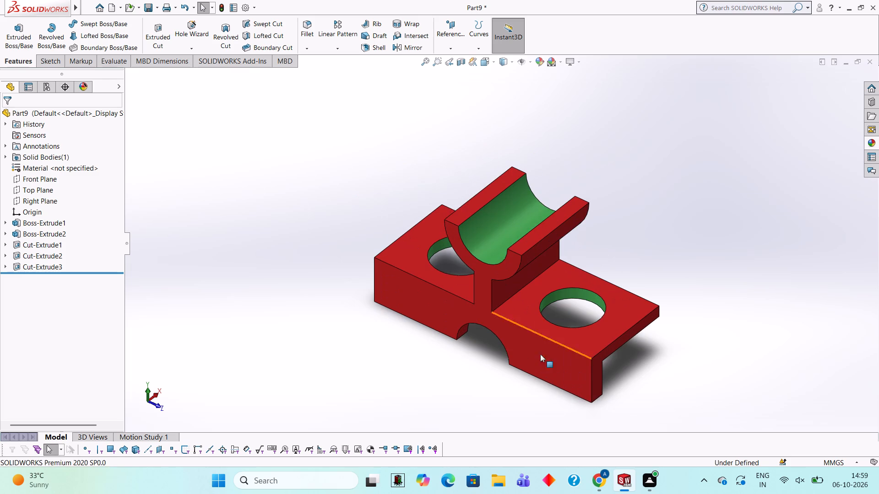
{"action": "scroll", "coordinate": [539, 235], "scroll_direction": "down", "scroll_amount": 3}
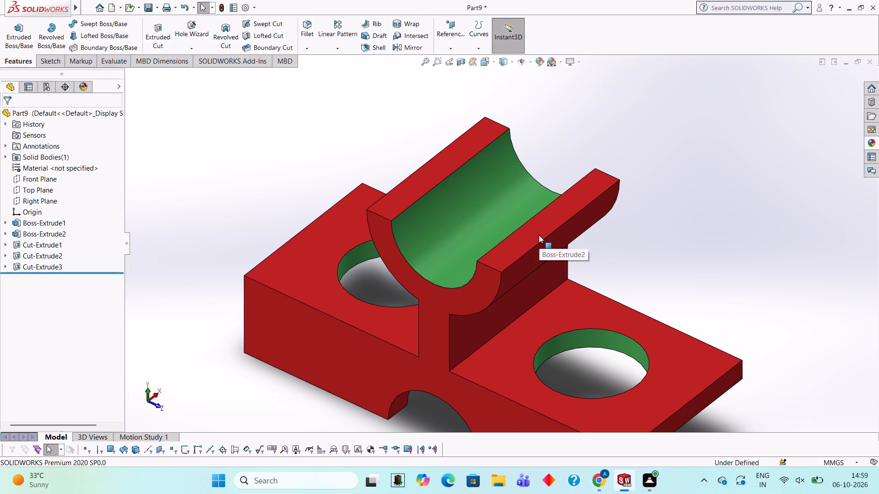
{"action": "left_click", "coordinate": [866, 147]}
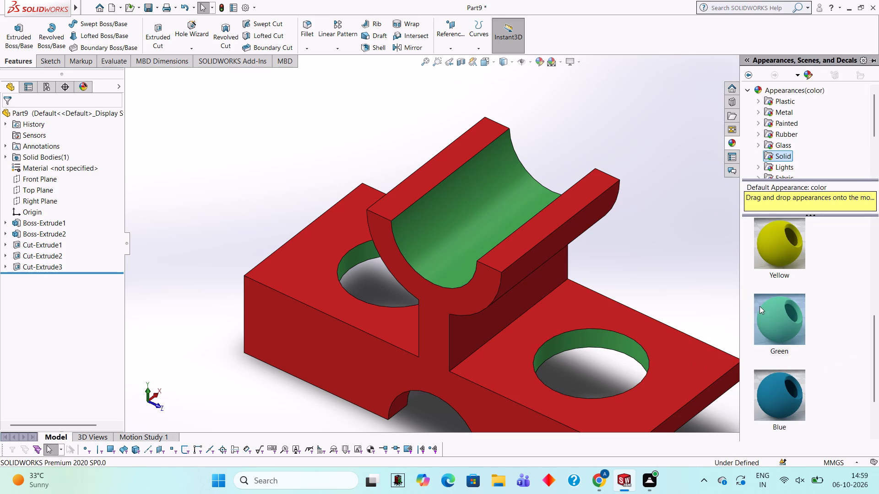
{"action": "left_click_drag", "start_coordinate": [769, 247], "coordinate": [426, 305]}
{"action": "left_click", "coordinate": [426, 305]}
Apply the solid Green appearance to the cut feature that forms the arched cutout in the leg.
{"action": "middle_click_drag", "start_coordinate": [497, 314], "coordinate": [678, 273]}
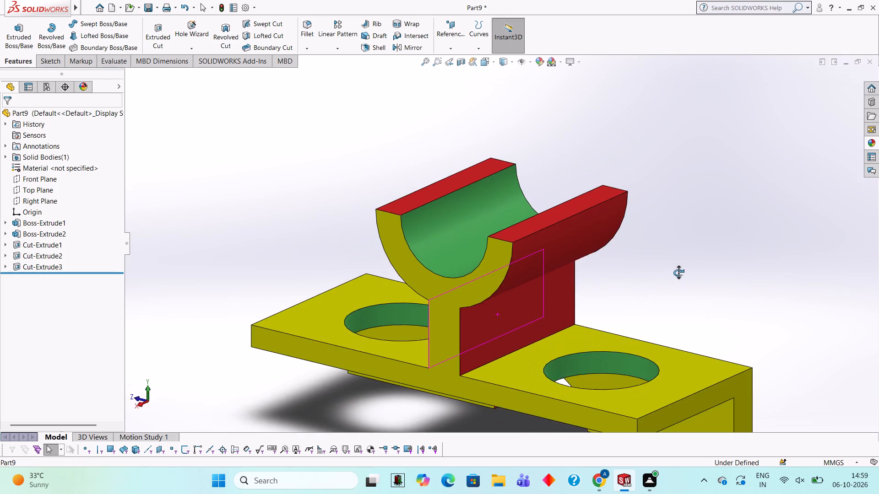
{"action": "middle_click_drag", "start_coordinate": [678, 273], "coordinate": [545, 277]}
{"action": "scroll", "coordinate": [545, 277], "scroll_direction": "up", "scroll_amount": 3}
{"action": "middle_click_drag", "start_coordinate": [545, 277], "coordinate": [510, 301]}
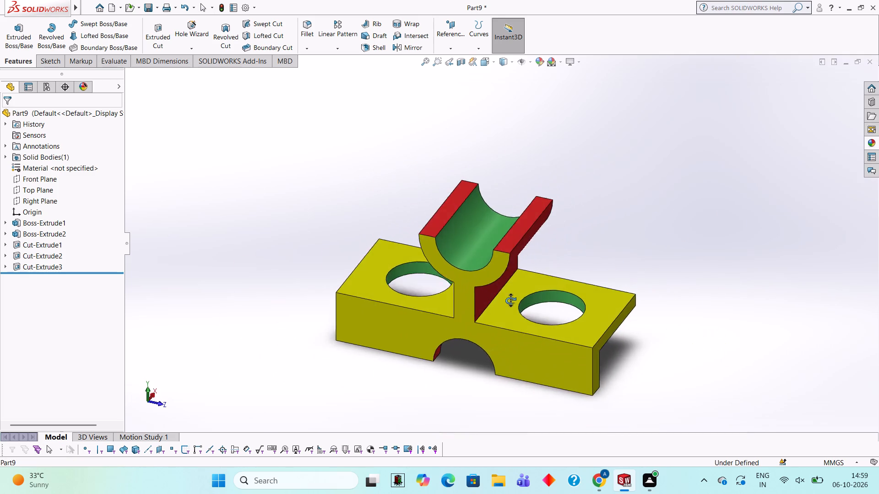
{"action": "middle_click_drag", "start_coordinate": [510, 301], "coordinate": [492, 255]}
{"action": "scroll", "coordinate": [408, 329], "scroll_direction": "down", "scroll_amount": 4}
{"action": "scroll", "coordinate": [496, 311], "scroll_direction": "down", "scroll_amount": 1}
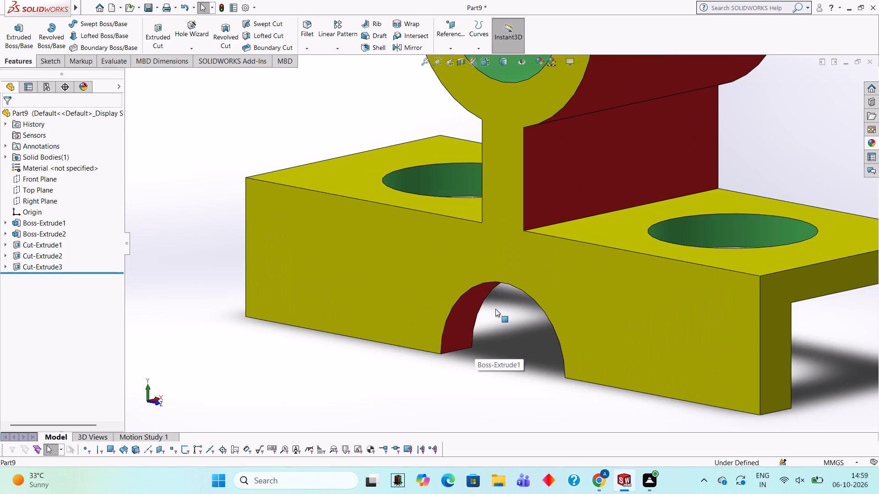
{"action": "left_click", "coordinate": [876, 137]}
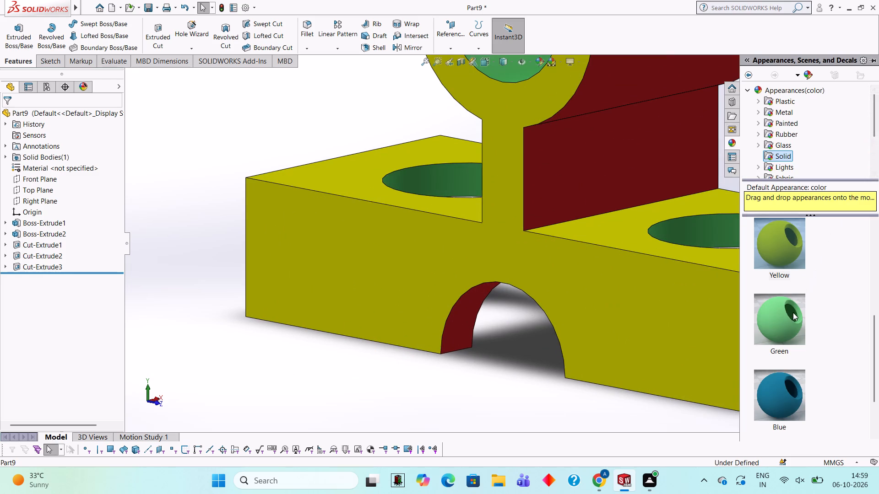
{"action": "left_click_drag", "start_coordinate": [792, 313], "coordinate": [462, 314]}
{"action": "left_click", "coordinate": [462, 314]}
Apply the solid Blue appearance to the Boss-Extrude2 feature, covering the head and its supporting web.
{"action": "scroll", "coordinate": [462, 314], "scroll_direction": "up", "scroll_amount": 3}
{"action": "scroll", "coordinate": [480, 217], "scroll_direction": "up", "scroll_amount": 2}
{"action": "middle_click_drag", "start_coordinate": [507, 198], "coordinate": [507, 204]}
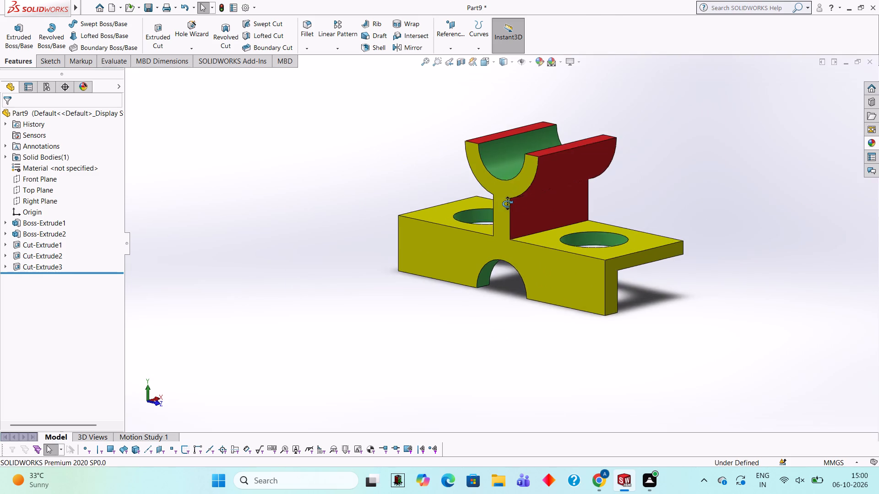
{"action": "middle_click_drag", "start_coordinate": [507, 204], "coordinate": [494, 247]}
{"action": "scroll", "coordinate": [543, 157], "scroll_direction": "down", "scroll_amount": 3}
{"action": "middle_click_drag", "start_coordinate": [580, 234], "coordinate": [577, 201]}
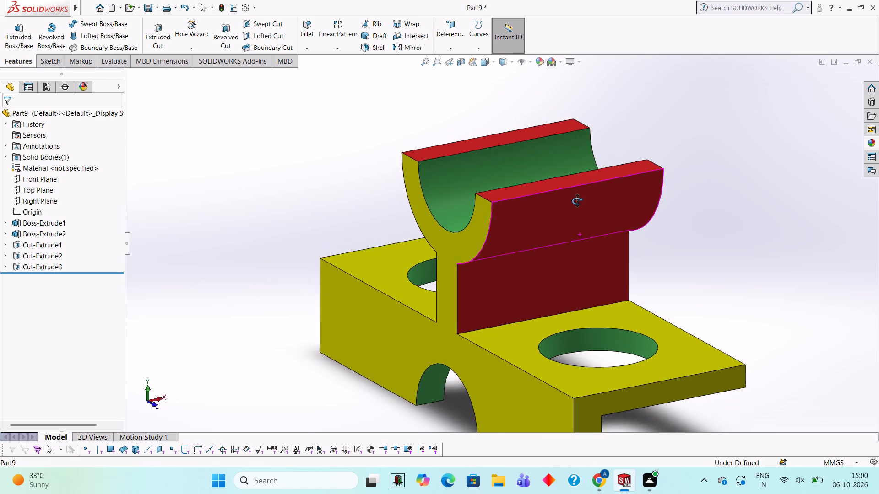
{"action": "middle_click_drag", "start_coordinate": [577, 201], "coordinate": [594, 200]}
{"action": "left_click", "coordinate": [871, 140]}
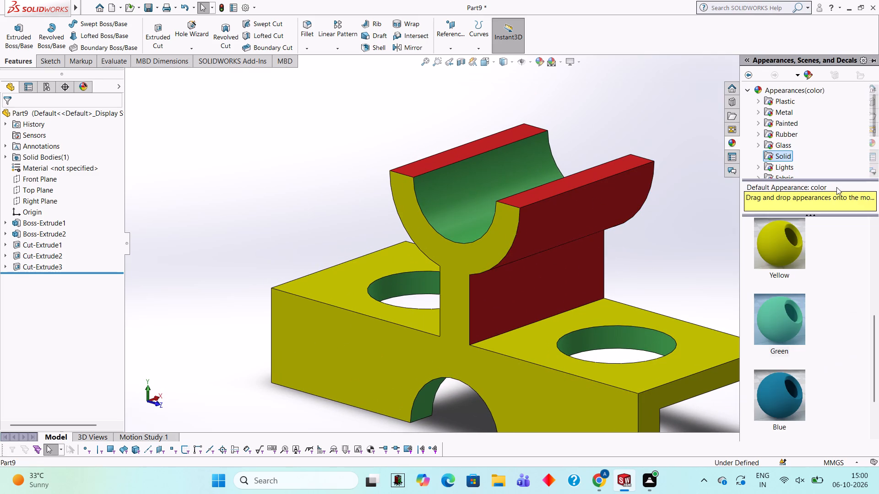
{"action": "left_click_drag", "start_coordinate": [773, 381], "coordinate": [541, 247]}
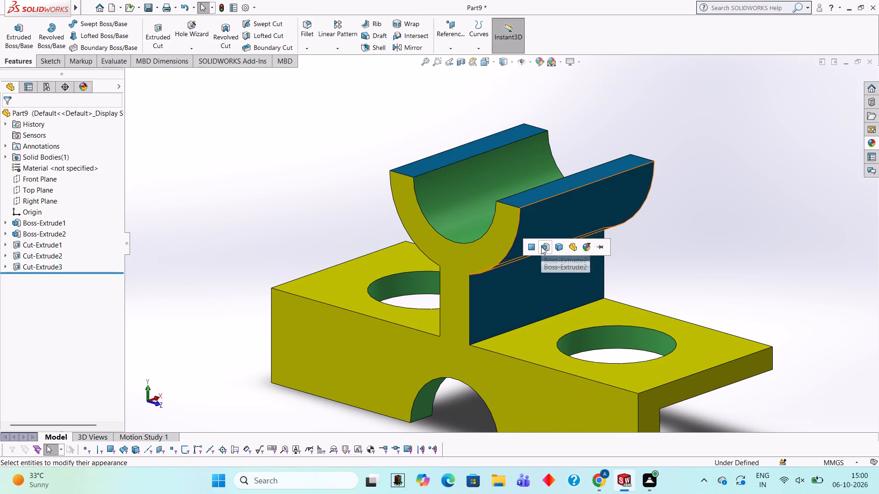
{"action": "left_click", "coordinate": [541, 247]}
Apply the solid Red appearance to the Boss-Extrude2 feature, covering the head and its supporting web.
{"action": "scroll", "coordinate": [576, 282], "scroll_direction": "up", "scroll_amount": 2}
{"action": "middle_click_drag", "start_coordinate": [576, 282], "coordinate": [667, 226]}
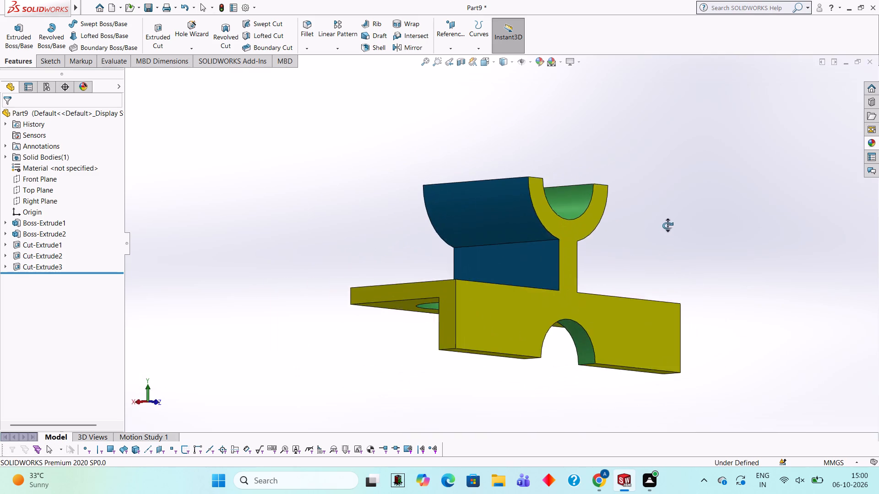
{"action": "middle_click_drag", "start_coordinate": [667, 226], "coordinate": [570, 299]}
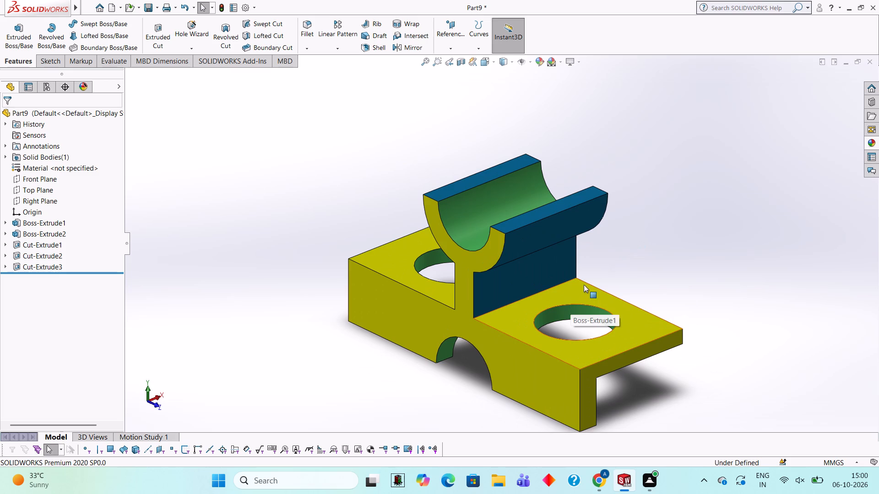
{"action": "scroll", "coordinate": [525, 248], "scroll_direction": "up", "scroll_amount": 2}
{"action": "scroll", "coordinate": [523, 175], "scroll_direction": "down", "scroll_amount": 3}
{"action": "scroll", "coordinate": [483, 249], "scroll_direction": "down", "scroll_amount": 1}
{"action": "middle_click_drag", "start_coordinate": [483, 250], "coordinate": [495, 358]}
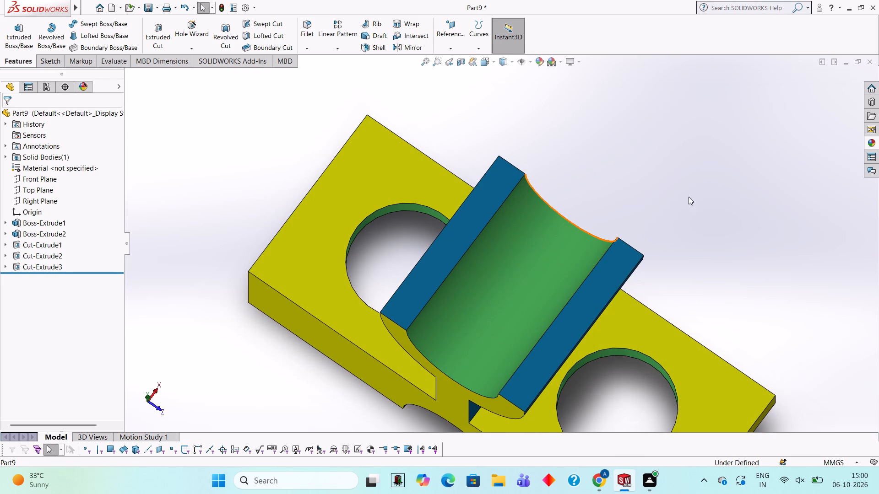
{"action": "left_click", "coordinate": [873, 140]}
{"action": "scroll", "coordinate": [779, 295], "scroll_direction": "down", "scroll_amount": 3}
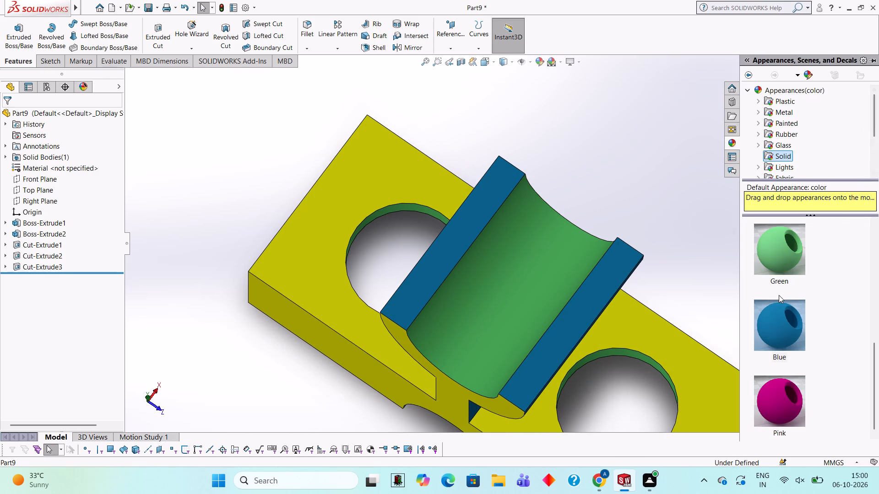
{"action": "scroll", "coordinate": [786, 319], "scroll_direction": "up", "scroll_amount": 4}
{"action": "left_click_drag", "start_coordinate": [787, 322], "coordinate": [597, 298]}
{"action": "left_click", "coordinate": [597, 298]}
Examine the coloured bracket's head, web, base holes and leg cutout from several sides and distances.
{"action": "scroll", "coordinate": [597, 298], "scroll_direction": "up", "scroll_amount": 3}
{"action": "scroll", "coordinate": [597, 298], "scroll_direction": "down", "scroll_amount": 1}
{"action": "middle_click_drag", "start_coordinate": [597, 299], "coordinate": [536, 229]}
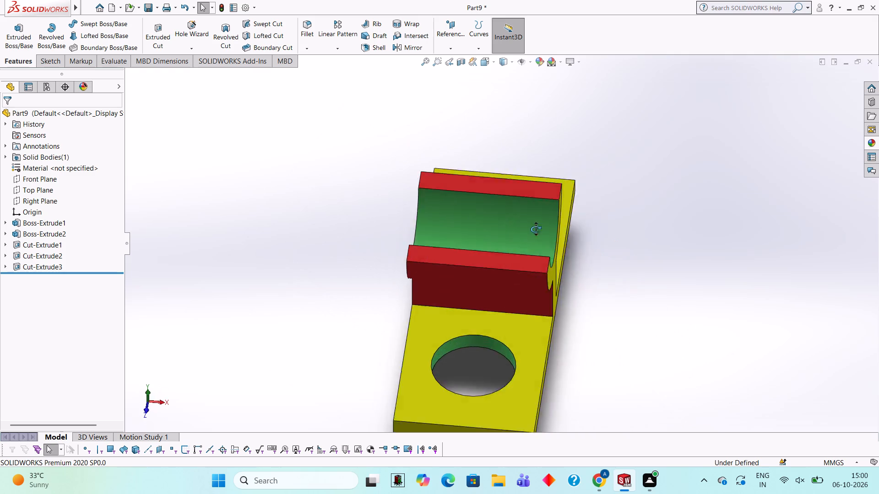
{"action": "middle_click_drag", "start_coordinate": [536, 229], "coordinate": [571, 217]}
{"action": "middle_click_drag", "start_coordinate": [553, 235], "coordinate": [565, 210]}
{"action": "scroll", "coordinate": [560, 240], "scroll_direction": "up", "scroll_amount": 1}
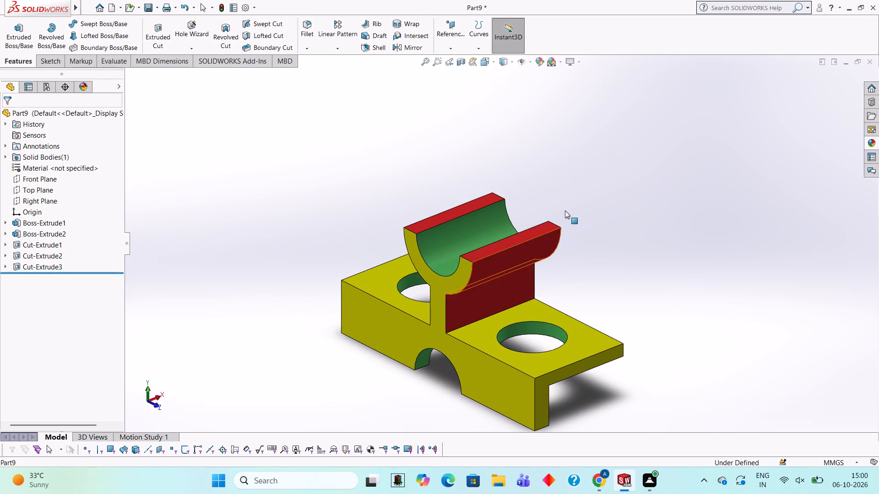
{"action": "scroll", "coordinate": [558, 223], "scroll_direction": "down", "scroll_amount": 1}
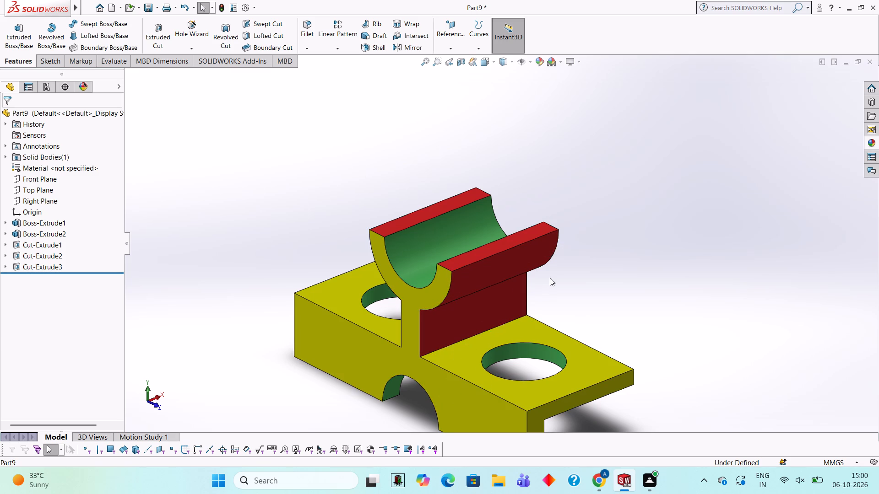
{"action": "scroll", "coordinate": [513, 311], "scroll_direction": "up", "scroll_amount": 2}
{"action": "scroll", "coordinate": [513, 311], "scroll_direction": "down", "scroll_amount": 2}
{"action": "scroll", "coordinate": [462, 332], "scroll_direction": "up", "scroll_amount": 2}
{"action": "scroll", "coordinate": [459, 333], "scroll_direction": "down", "scroll_amount": 1}
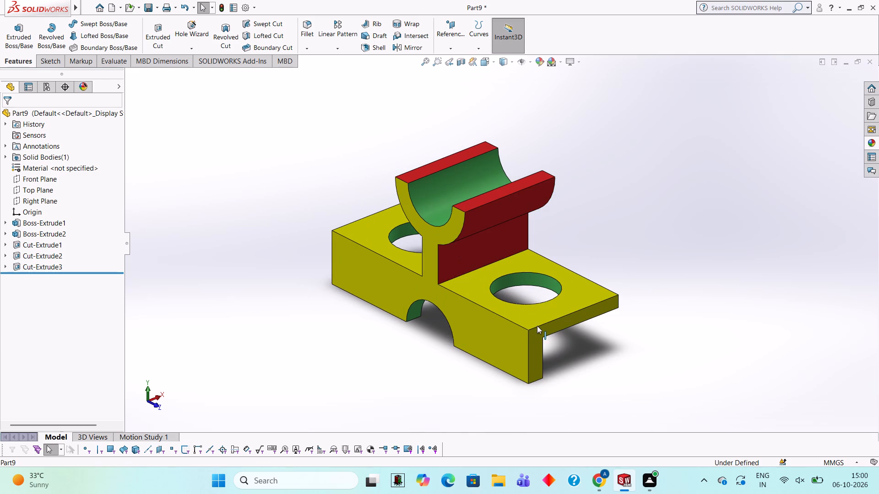
{"action": "scroll", "coordinate": [462, 189], "scroll_direction": "down", "scroll_amount": 2}
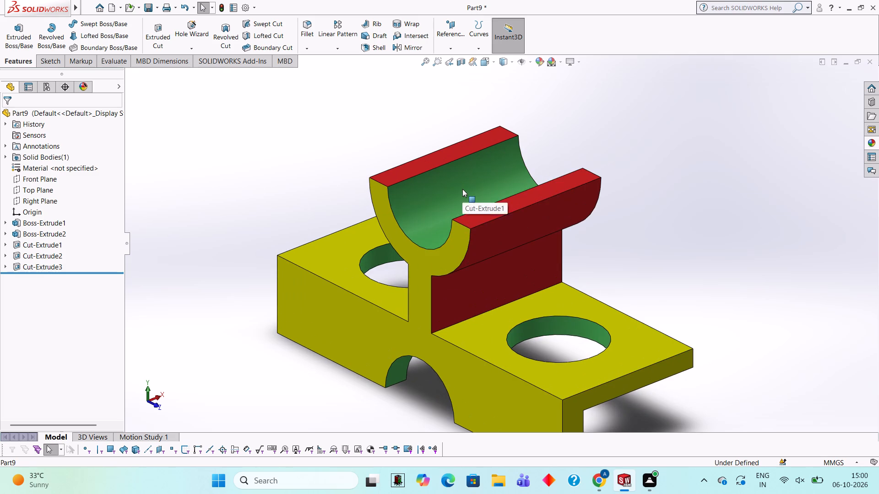
{"action": "scroll", "coordinate": [467, 295], "scroll_direction": "up", "scroll_amount": 3}
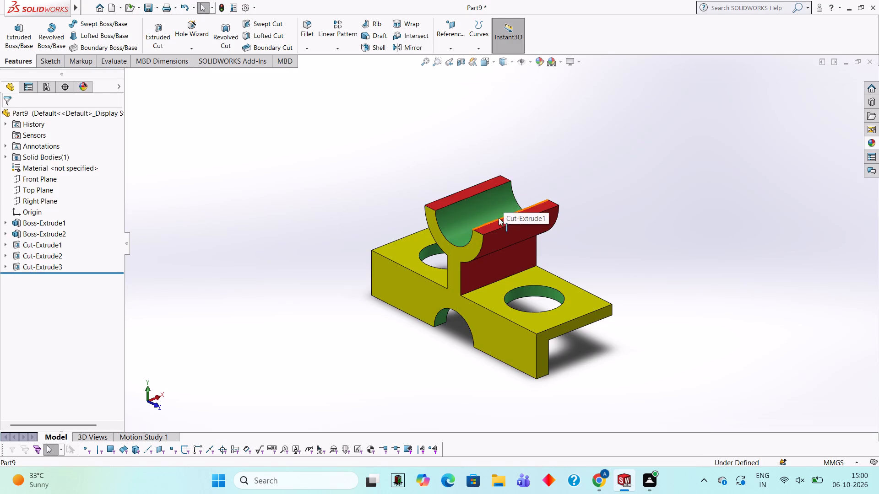
{"action": "scroll", "coordinate": [498, 222], "scroll_direction": "up", "scroll_amount": 1}
{"action": "scroll", "coordinate": [498, 222], "scroll_direction": "down", "scroll_amount": 1}
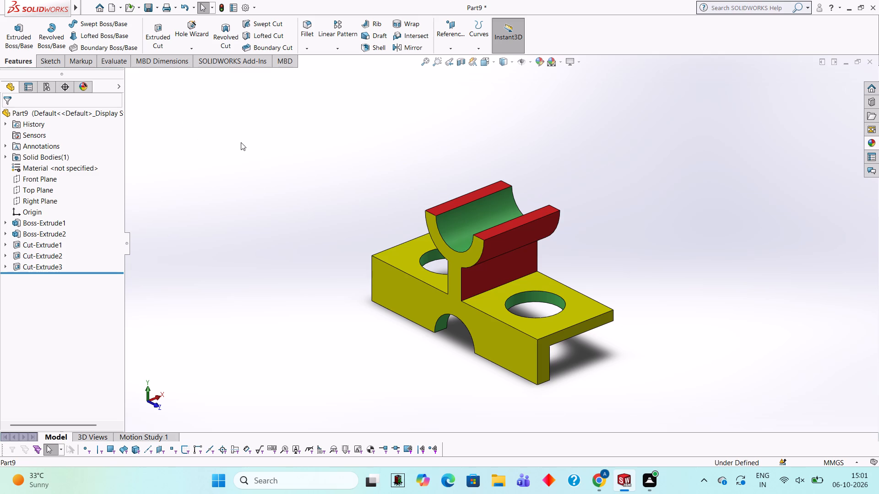
Save the part in the Documents folder as a SOLIDWORKS Part file named saddle bracket.
{"action": "scroll", "coordinate": [519, 282], "scroll_direction": "down", "scroll_amount": 2}
{"action": "scroll", "coordinate": [509, 274], "scroll_direction": "up", "scroll_amount": 2}
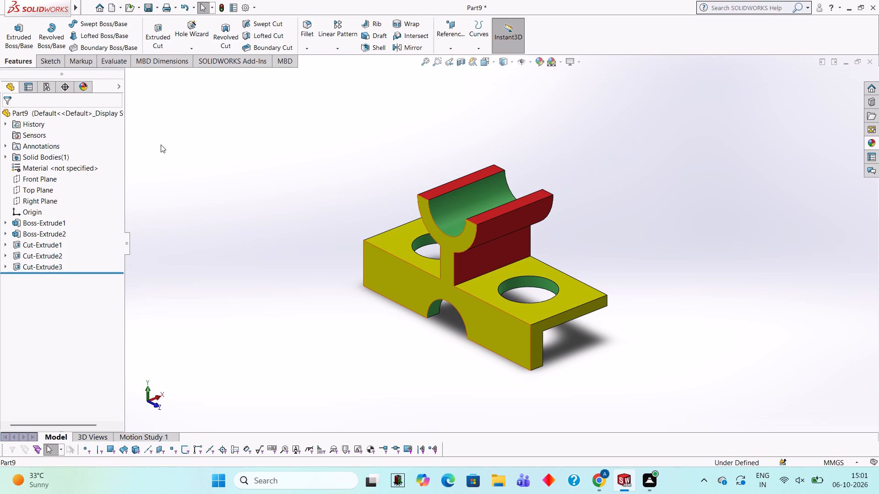
{"action": "key", "text": "ctrl+s"}
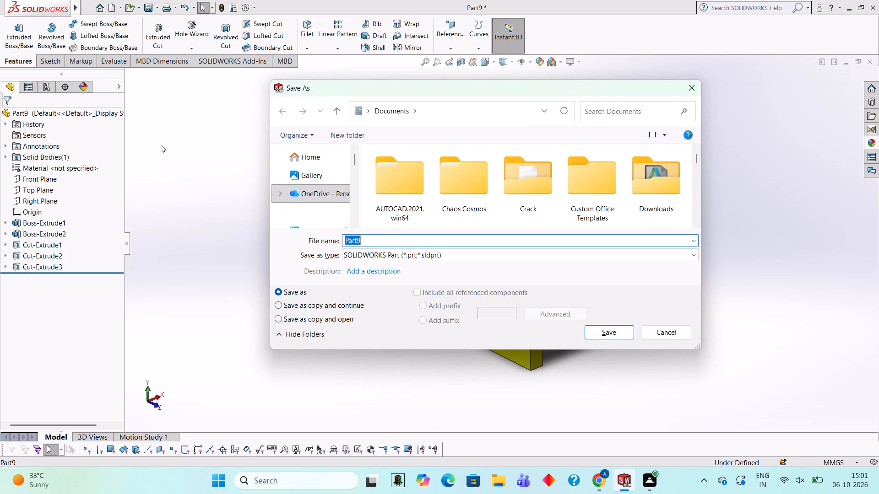
{"action": "type", "text": "saddle"}
{"action": "key", "text": "space"}
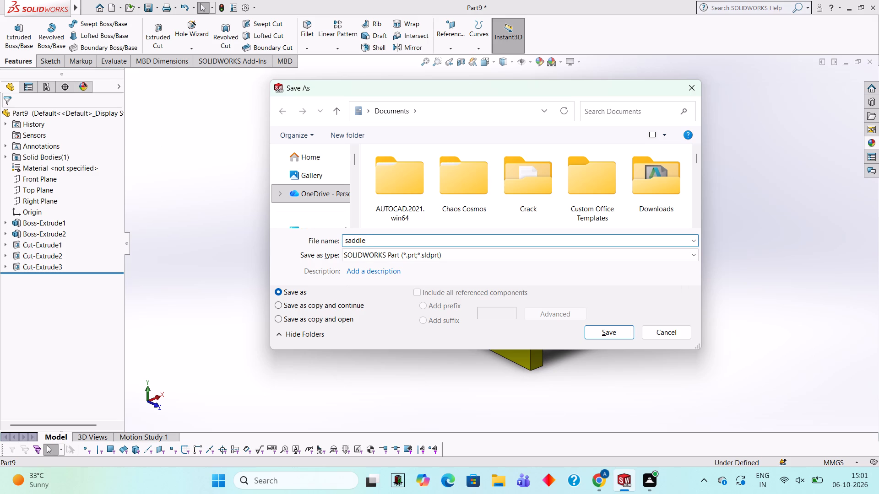
{"action": "key", "text": "b"}
{"action": "type", "text": "racket"}
{"action": "key", "text": "space"}
{"action": "left_click", "coordinate": [619, 328]}
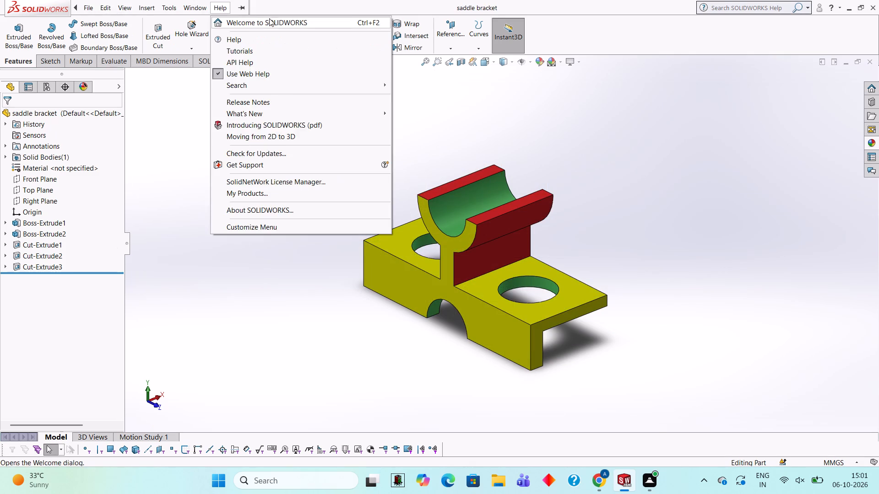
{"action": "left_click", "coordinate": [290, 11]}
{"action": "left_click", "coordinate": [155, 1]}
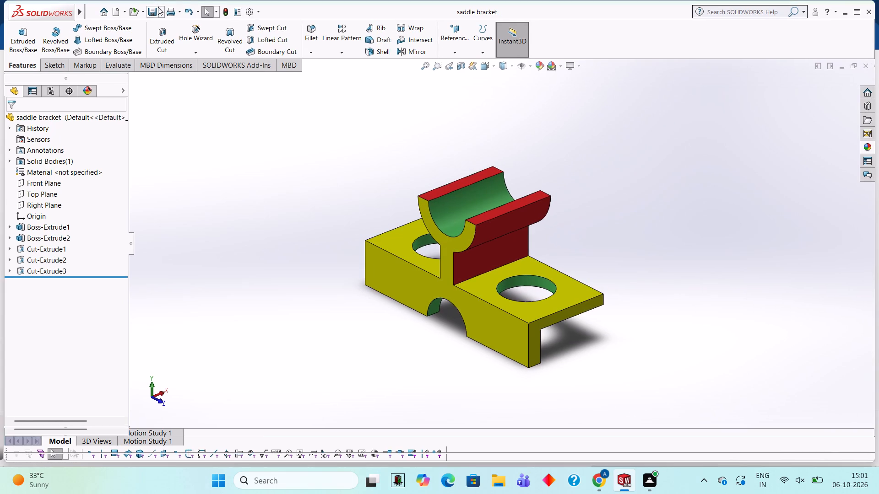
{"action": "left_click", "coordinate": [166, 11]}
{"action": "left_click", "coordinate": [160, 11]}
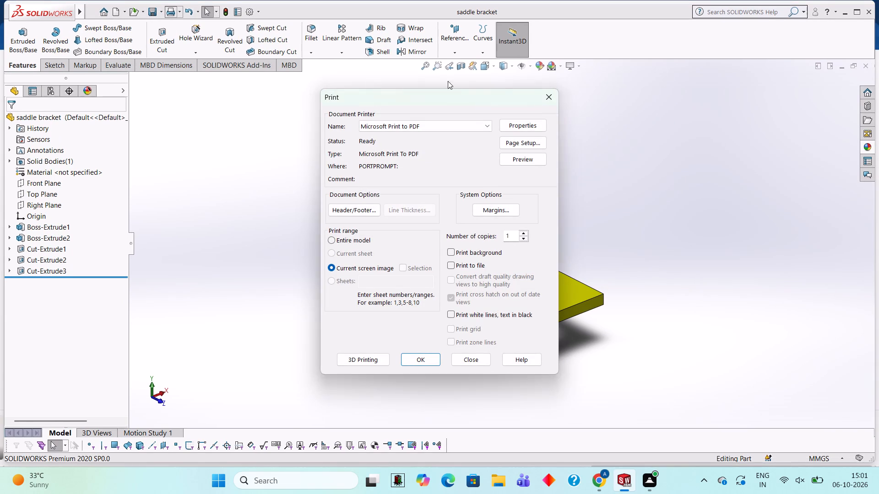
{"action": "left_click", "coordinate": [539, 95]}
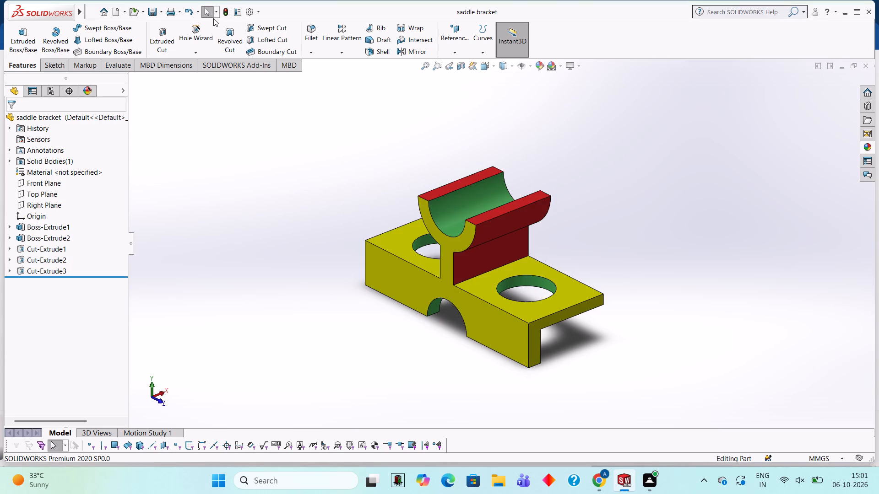
Save the model in the Documents folder as an Adobe PDF file named saddle bracket.
{"action": "left_click", "coordinate": [163, 13]}
{"action": "left_click", "coordinate": [176, 38]}
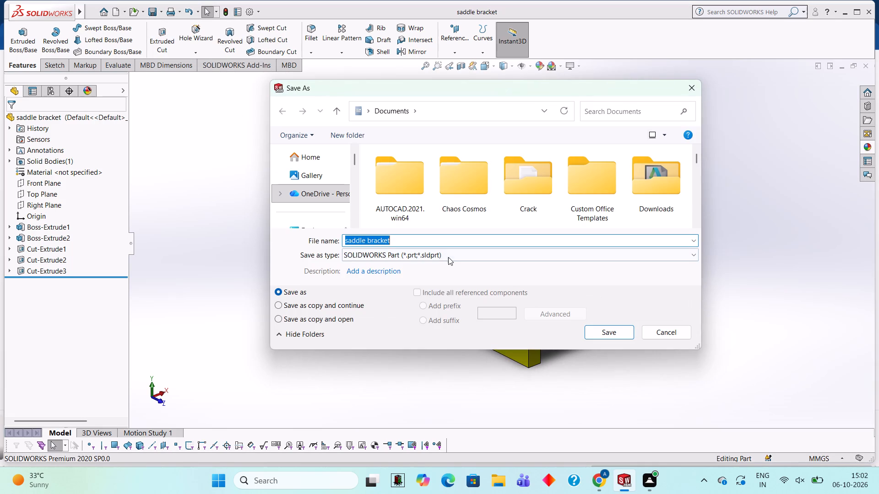
{"action": "left_click", "coordinate": [448, 257]}
{"action": "left_click", "coordinate": [417, 70]}
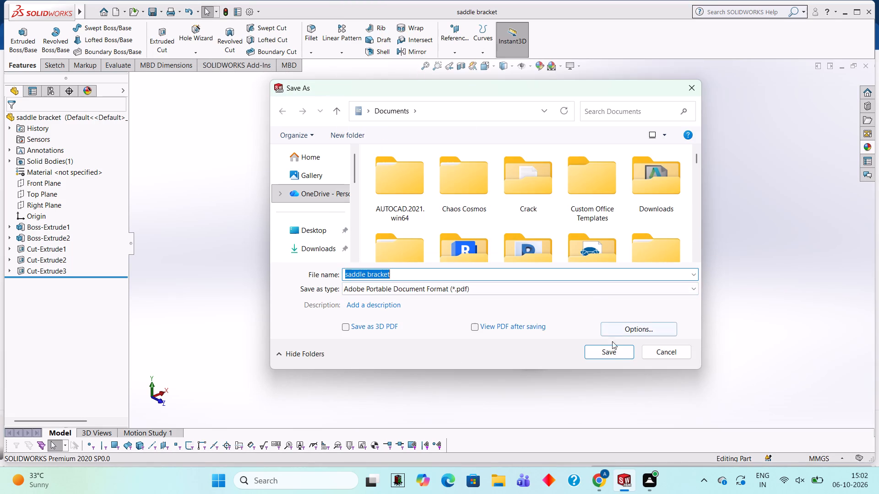
{"action": "left_click", "coordinate": [613, 356]}
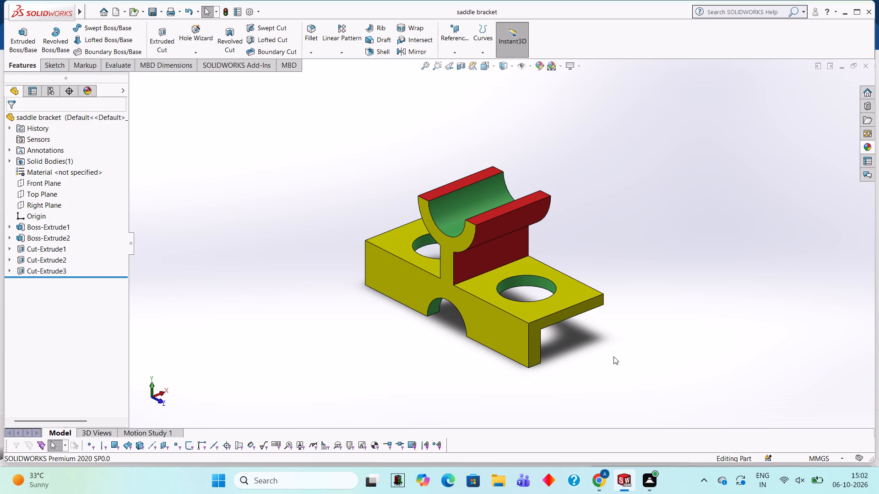